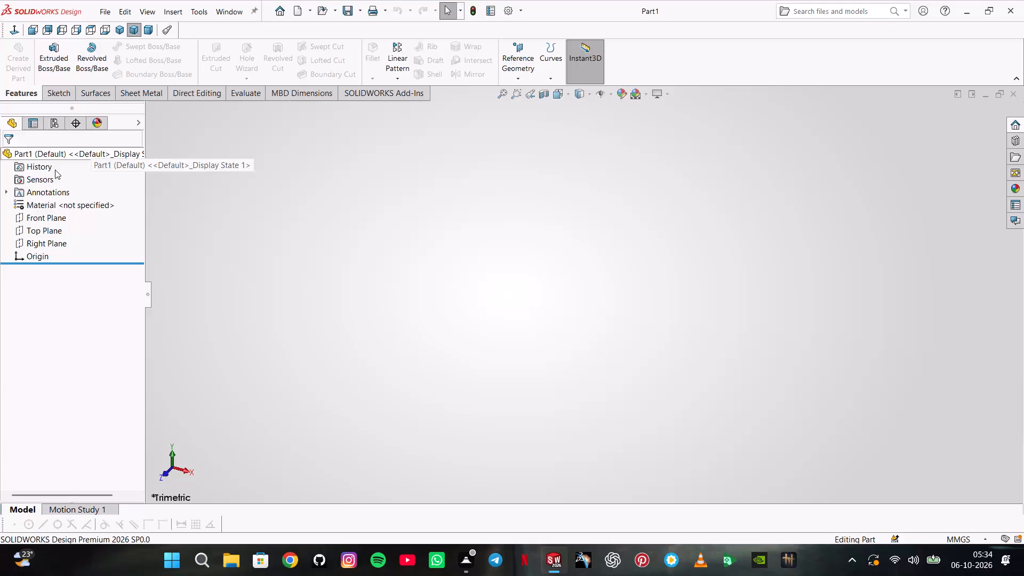
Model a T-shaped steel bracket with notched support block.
Start a new sketch on the Top Plane.
{"action": "left_click", "coordinate": [72, 226]}
{"action": "left_click", "coordinate": [62, 226]}
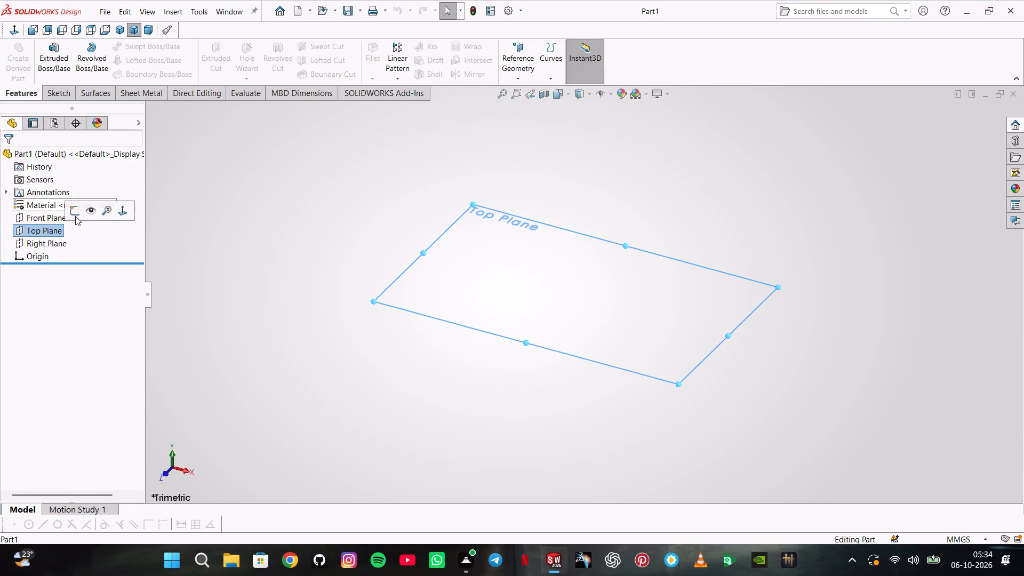
{"action": "left_click", "coordinate": [75, 216]}
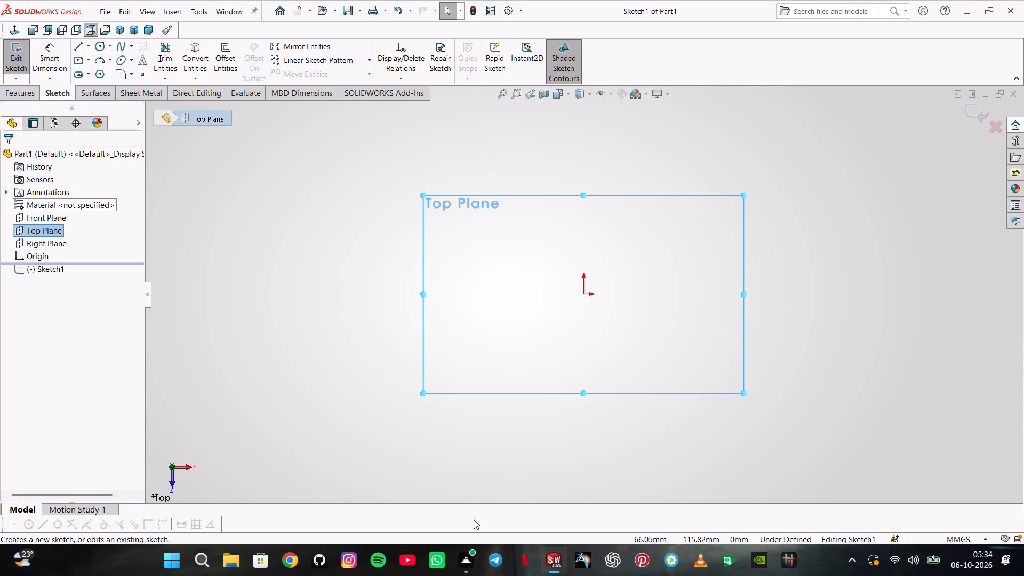
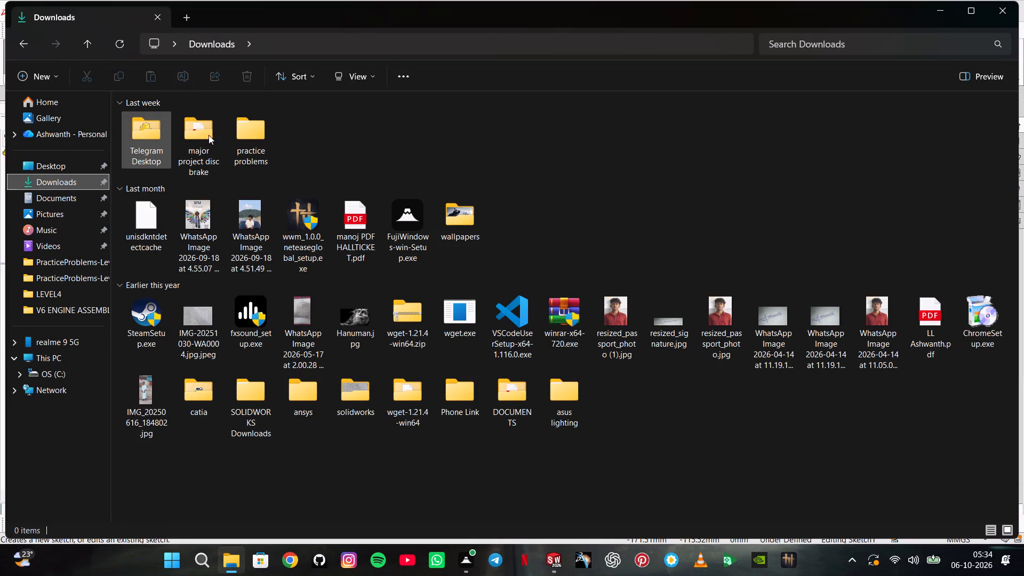
In File Explorer, open the LEVEL4 folder in Downloads, under major project disc brake, Practice Problems 14, PracticeProblems-Level4.
{"action": "double_click", "coordinate": [201, 139]}
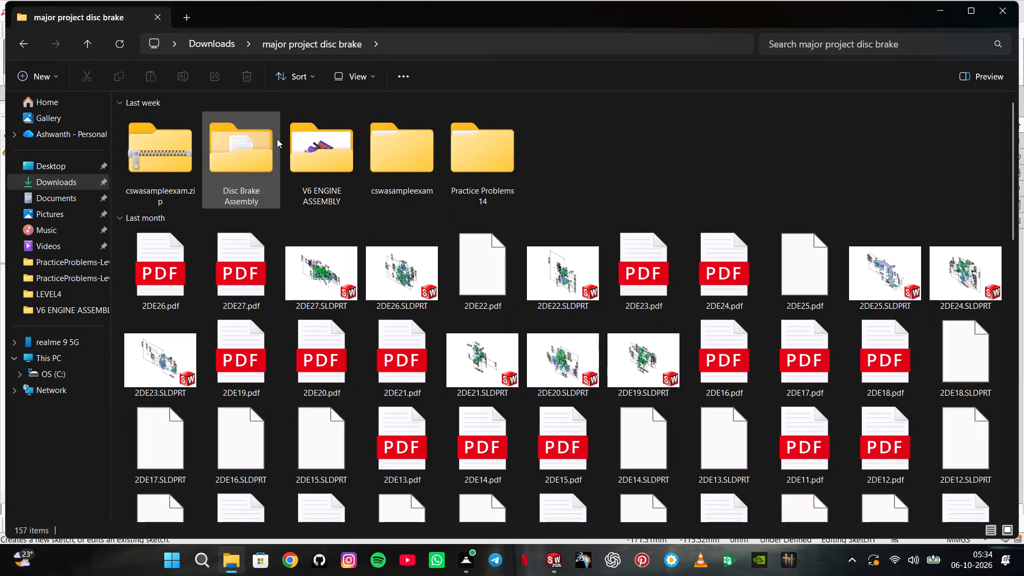
{"action": "double_click", "coordinate": [515, 185]}
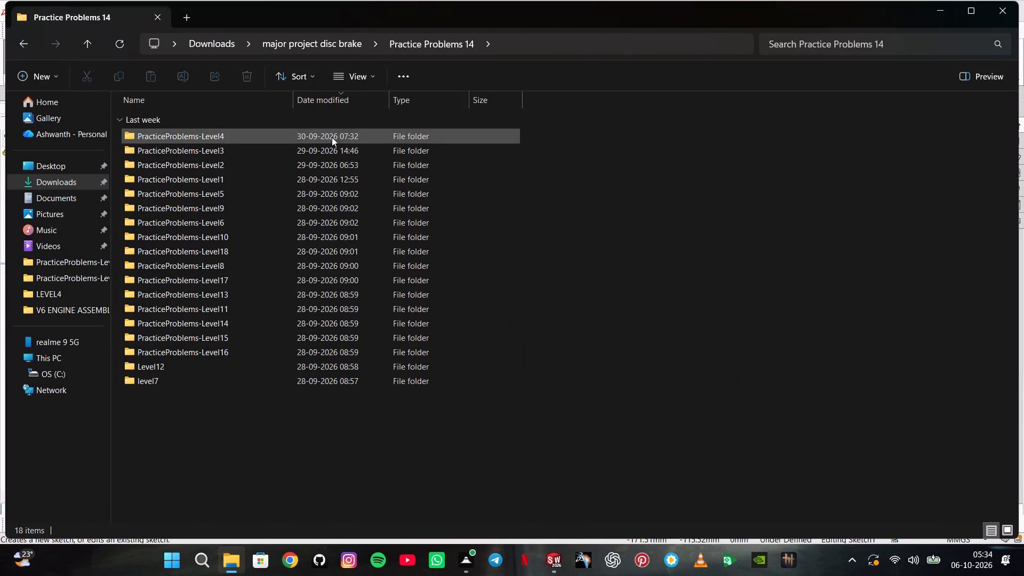
{"action": "double_click", "coordinate": [333, 129]}
{"action": "double_click", "coordinate": [334, 135]}
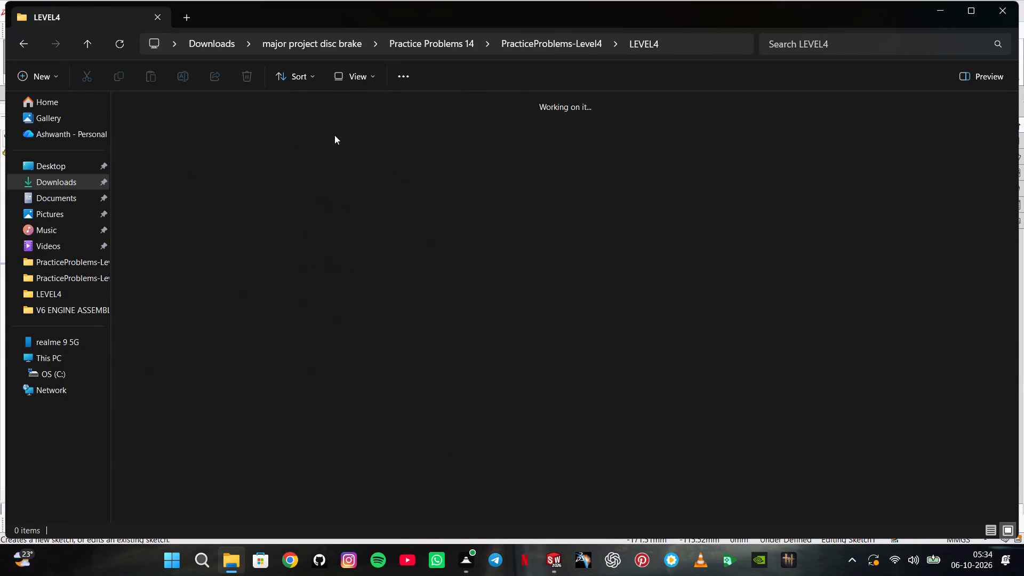
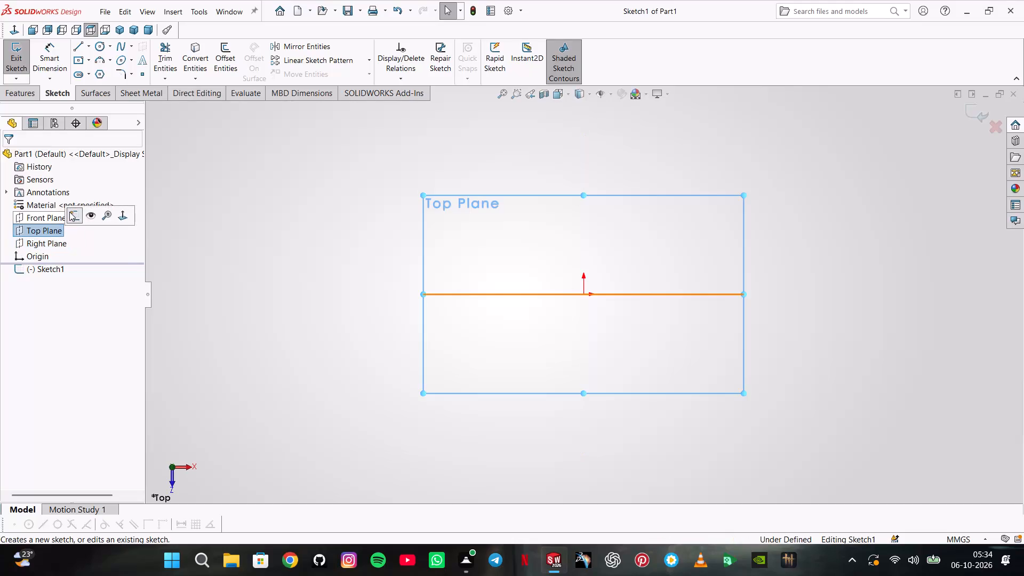
Start a sketch on the Top Plane and draw a vertical straight slot from the origin, about 48 mm between centres and 30 mm wide.
{"action": "left_click", "coordinate": [70, 212]}
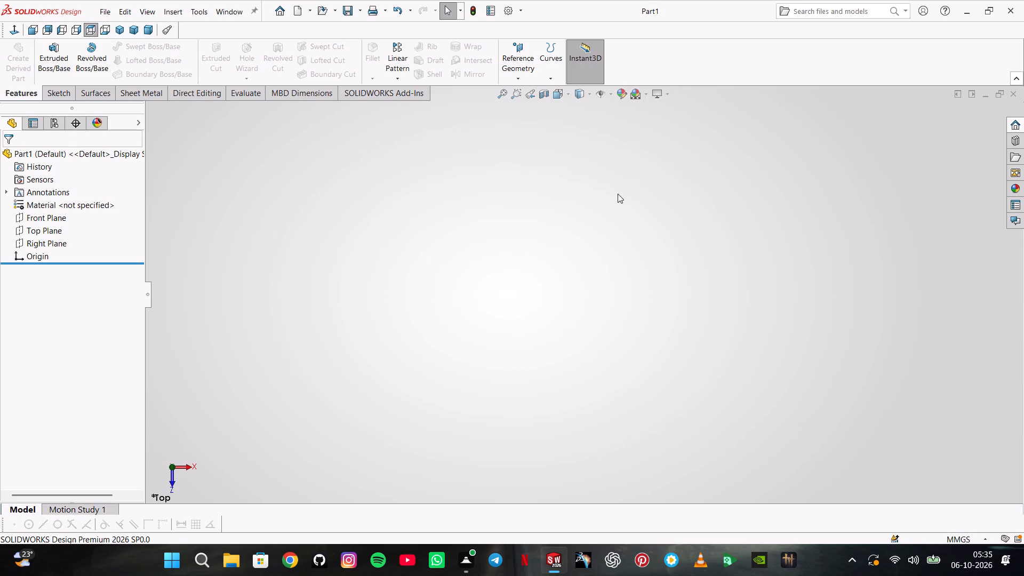
{"action": "left_click", "coordinate": [49, 223]}
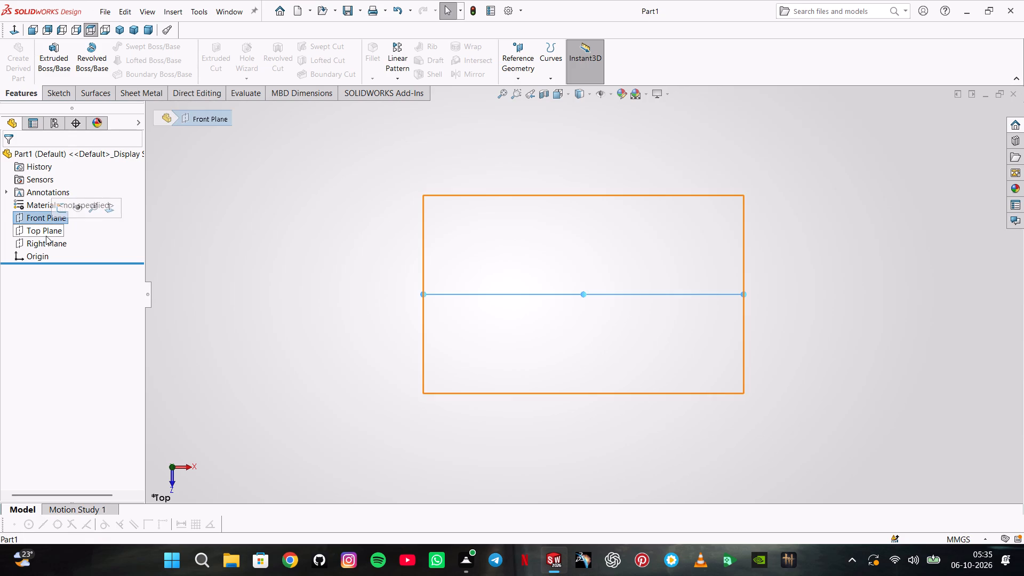
{"action": "left_click", "coordinate": [46, 236]}
{"action": "left_click", "coordinate": [61, 215]}
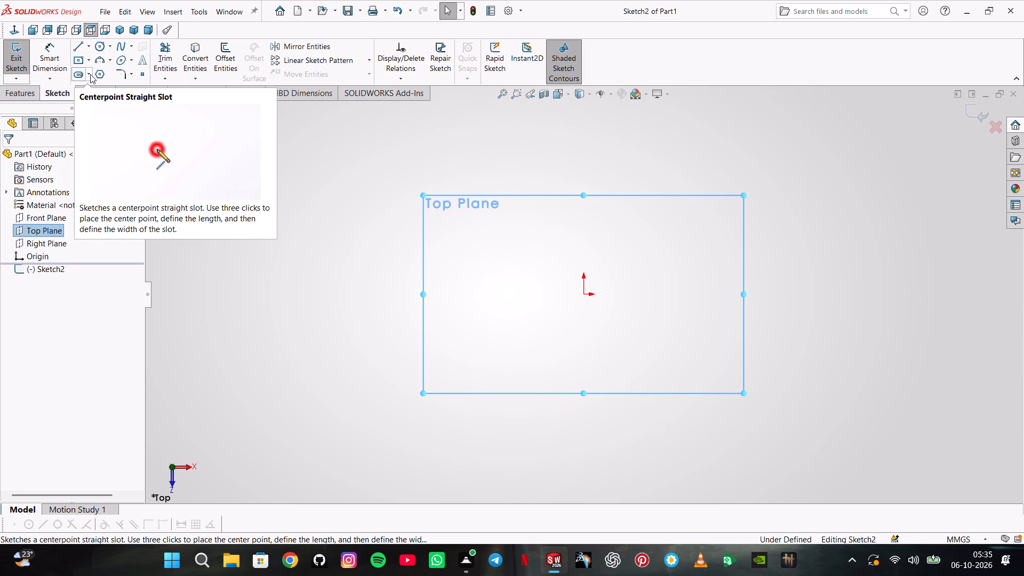
{"action": "left_click", "coordinate": [90, 74]}
{"action": "left_click", "coordinate": [98, 87]}
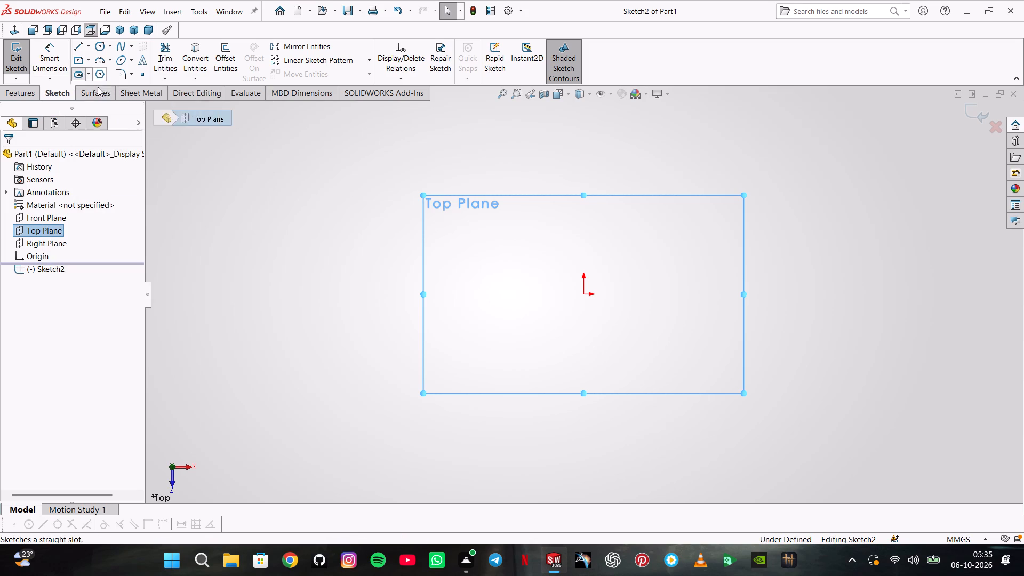
{"action": "left_click", "coordinate": [581, 293]}
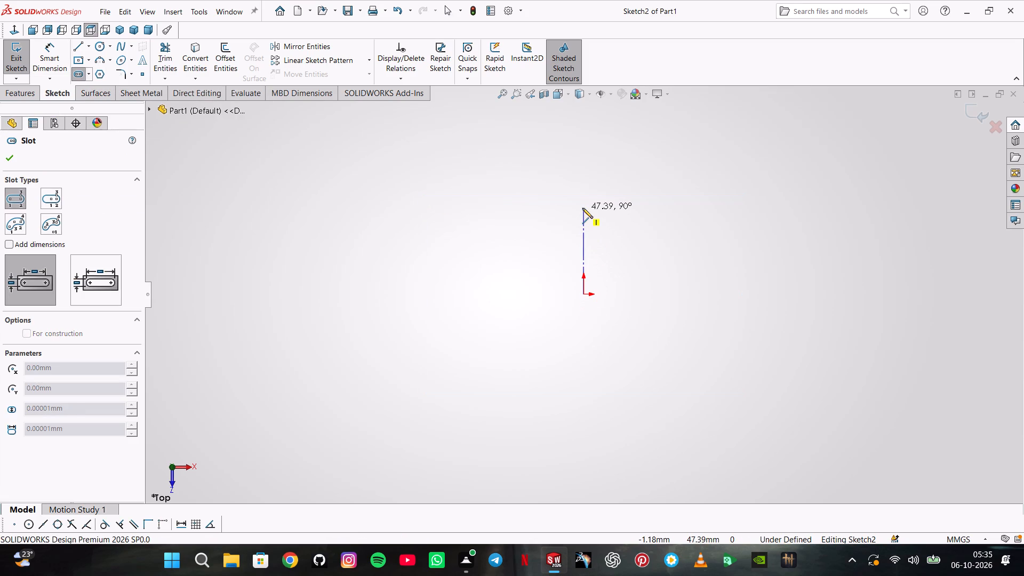
{"action": "left_click", "coordinate": [582, 208]}
{"action": "left_click", "coordinate": [611, 207]}
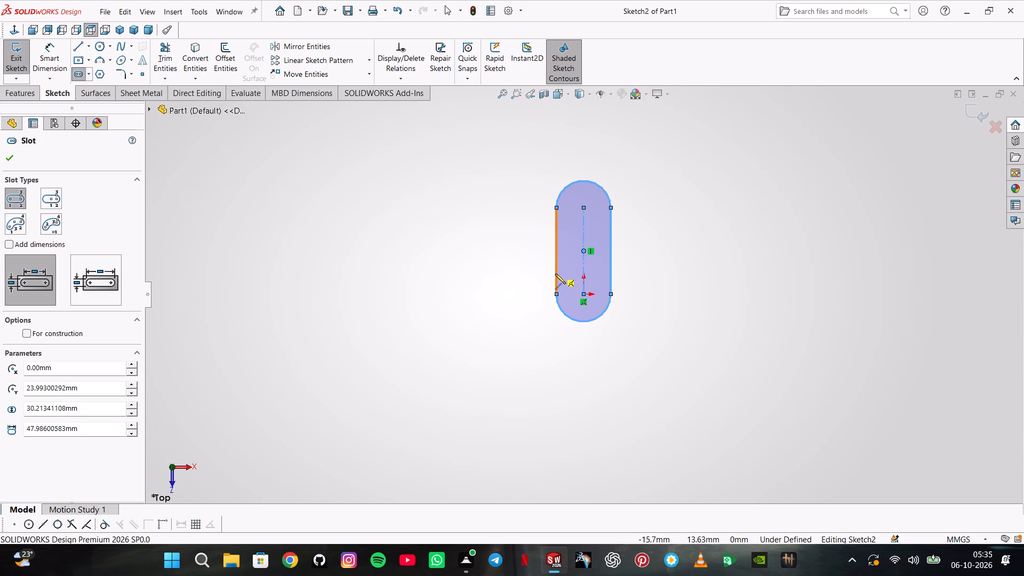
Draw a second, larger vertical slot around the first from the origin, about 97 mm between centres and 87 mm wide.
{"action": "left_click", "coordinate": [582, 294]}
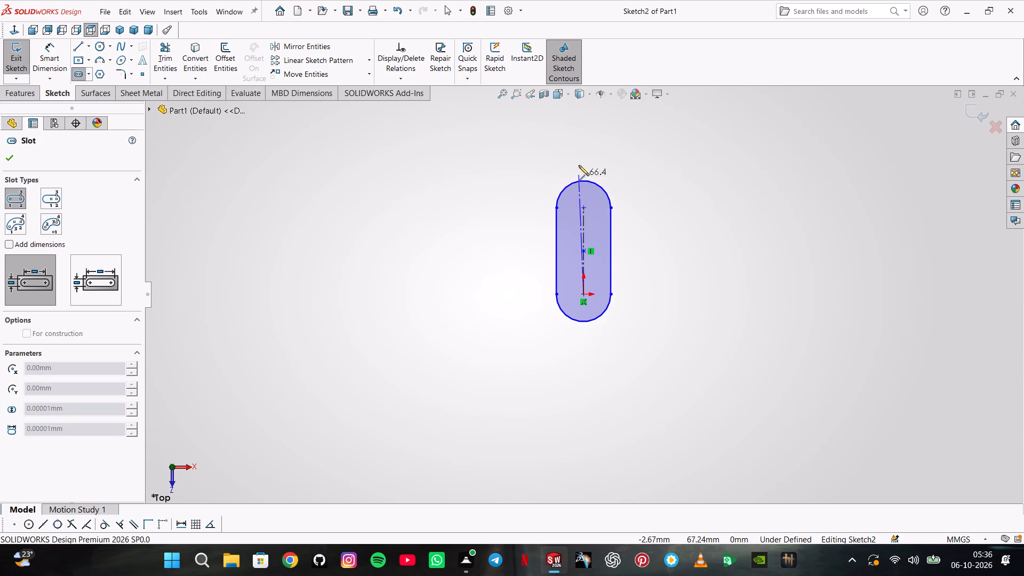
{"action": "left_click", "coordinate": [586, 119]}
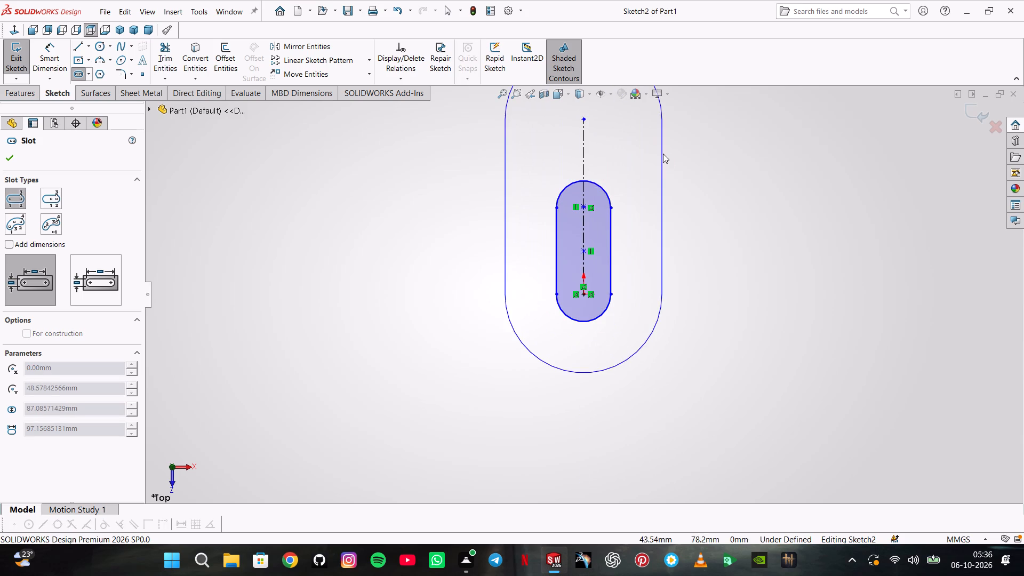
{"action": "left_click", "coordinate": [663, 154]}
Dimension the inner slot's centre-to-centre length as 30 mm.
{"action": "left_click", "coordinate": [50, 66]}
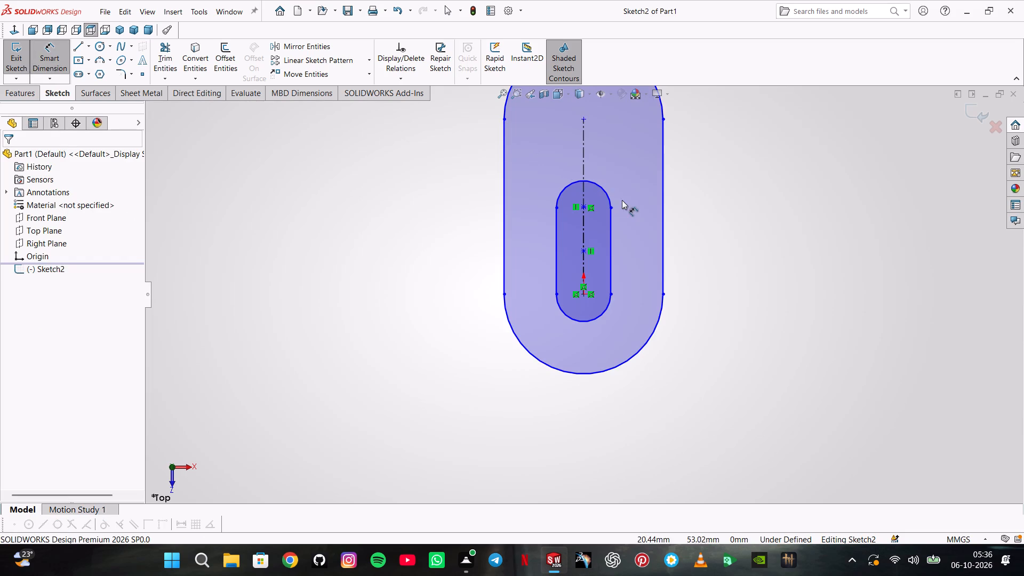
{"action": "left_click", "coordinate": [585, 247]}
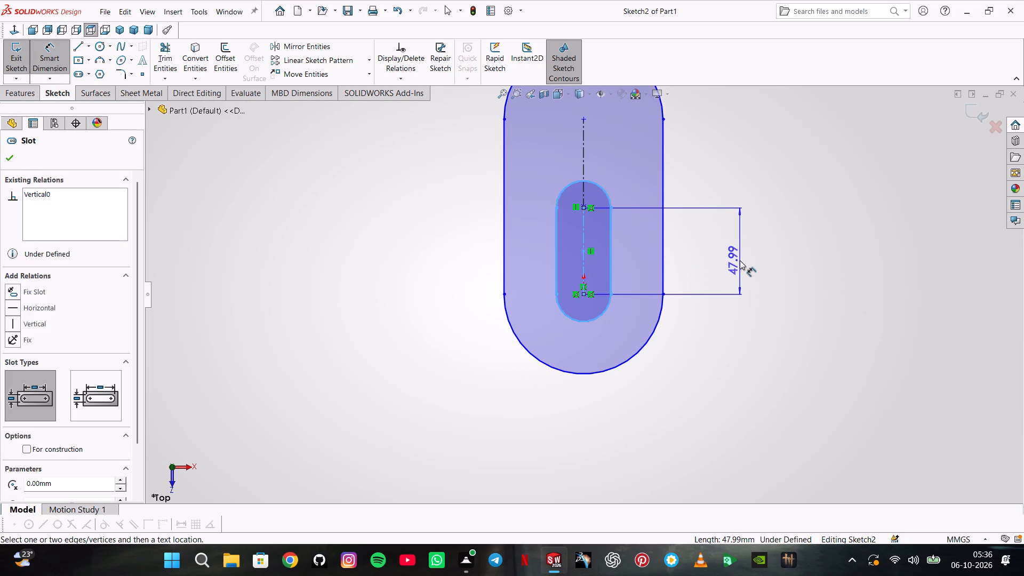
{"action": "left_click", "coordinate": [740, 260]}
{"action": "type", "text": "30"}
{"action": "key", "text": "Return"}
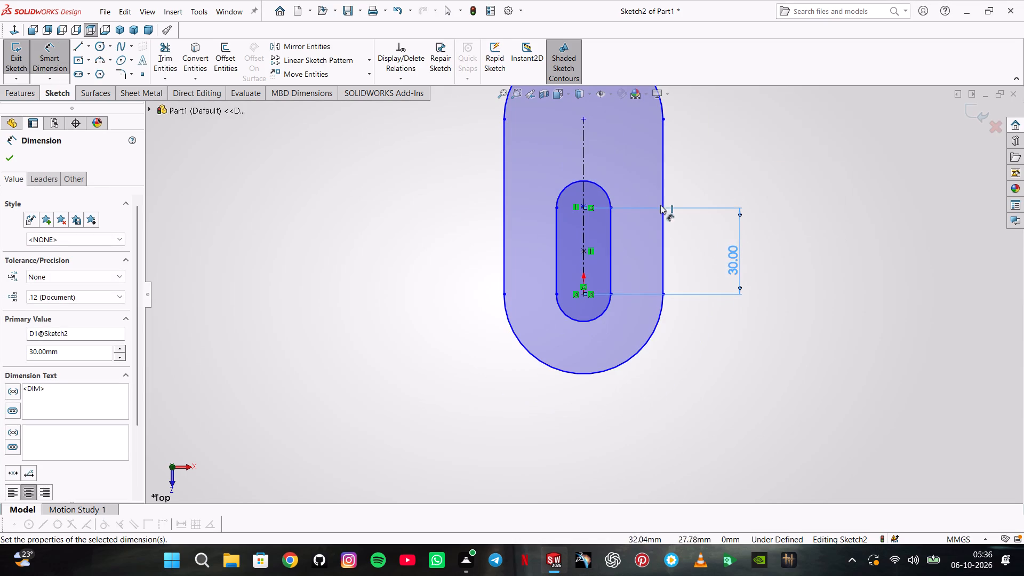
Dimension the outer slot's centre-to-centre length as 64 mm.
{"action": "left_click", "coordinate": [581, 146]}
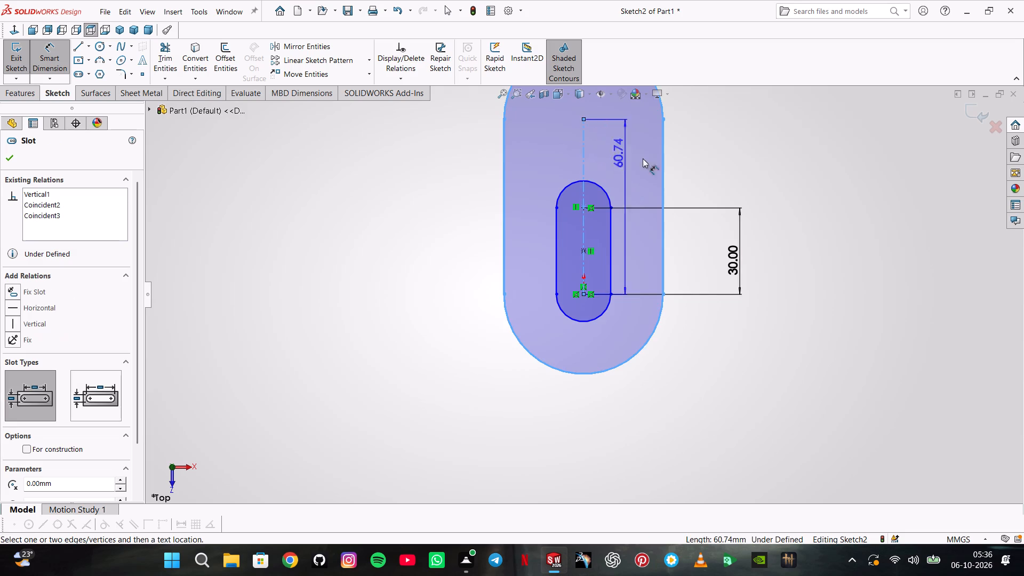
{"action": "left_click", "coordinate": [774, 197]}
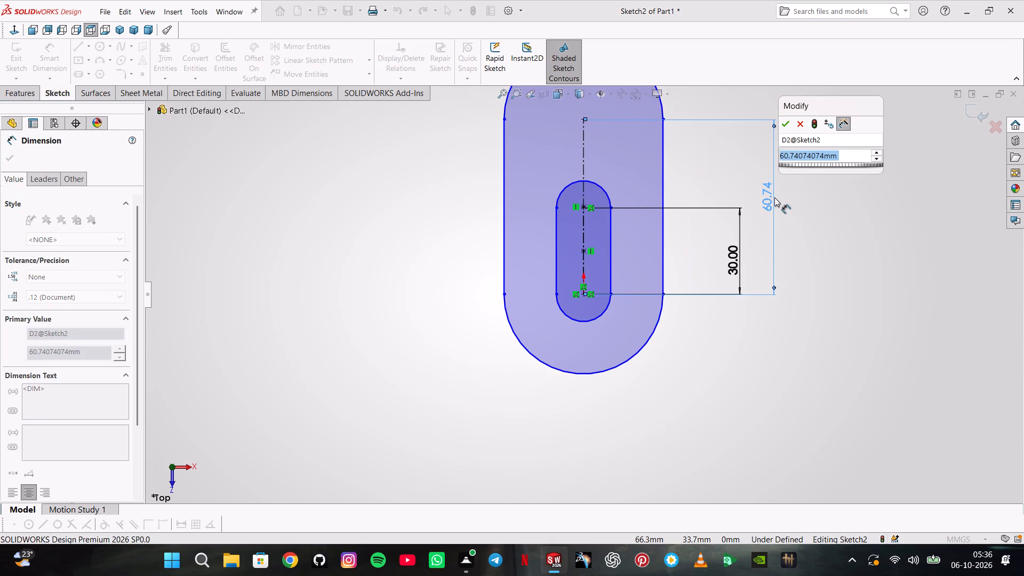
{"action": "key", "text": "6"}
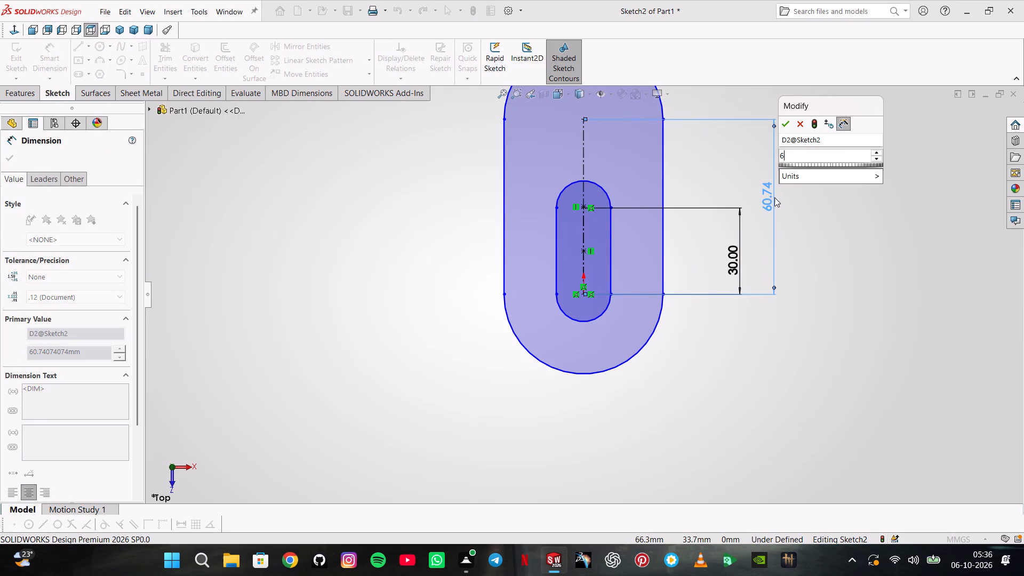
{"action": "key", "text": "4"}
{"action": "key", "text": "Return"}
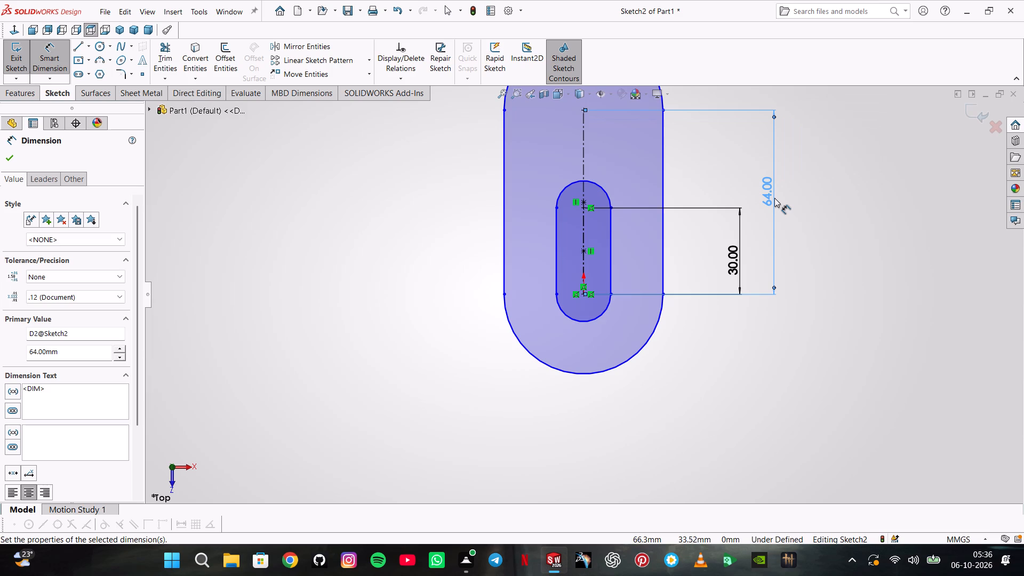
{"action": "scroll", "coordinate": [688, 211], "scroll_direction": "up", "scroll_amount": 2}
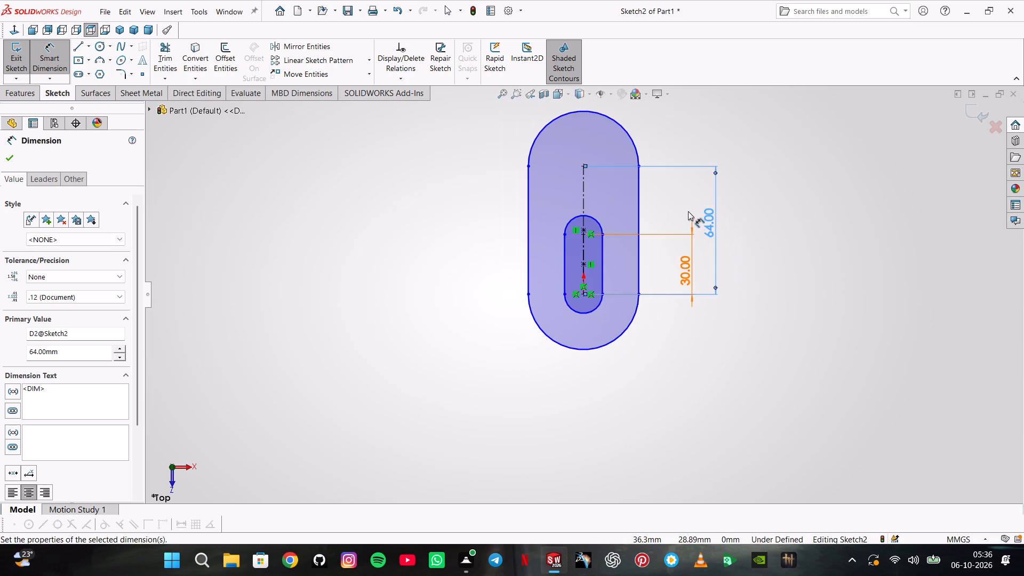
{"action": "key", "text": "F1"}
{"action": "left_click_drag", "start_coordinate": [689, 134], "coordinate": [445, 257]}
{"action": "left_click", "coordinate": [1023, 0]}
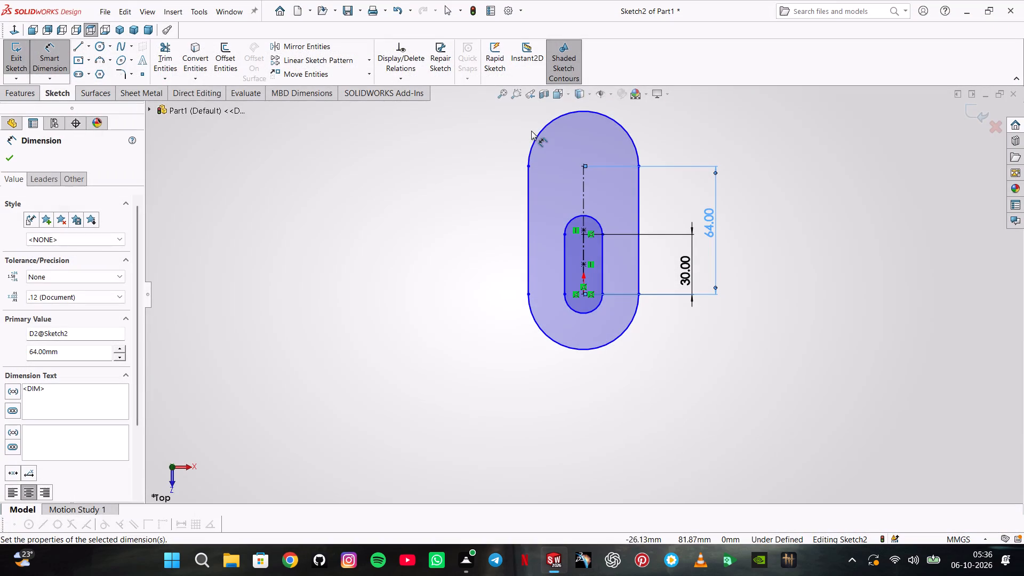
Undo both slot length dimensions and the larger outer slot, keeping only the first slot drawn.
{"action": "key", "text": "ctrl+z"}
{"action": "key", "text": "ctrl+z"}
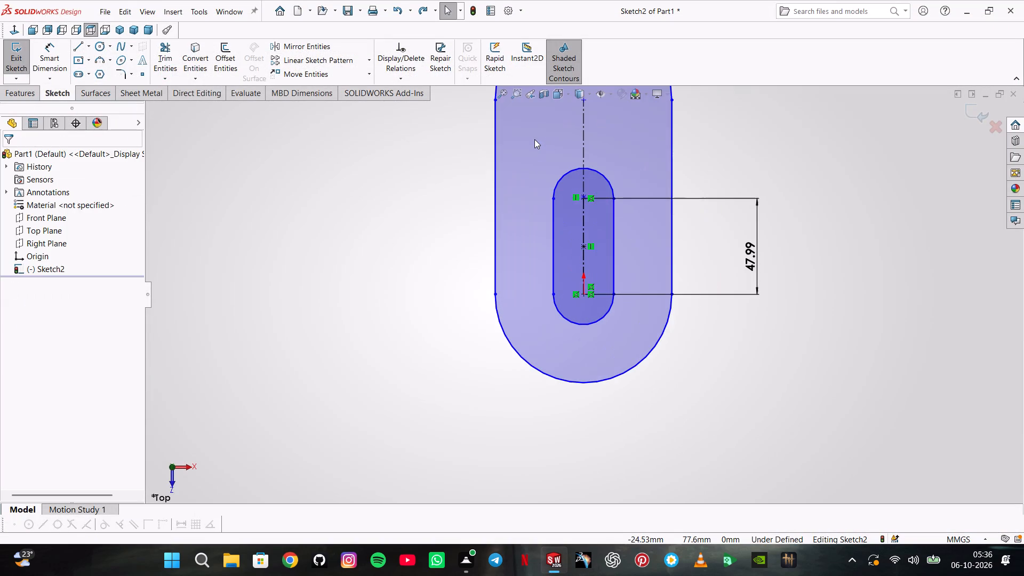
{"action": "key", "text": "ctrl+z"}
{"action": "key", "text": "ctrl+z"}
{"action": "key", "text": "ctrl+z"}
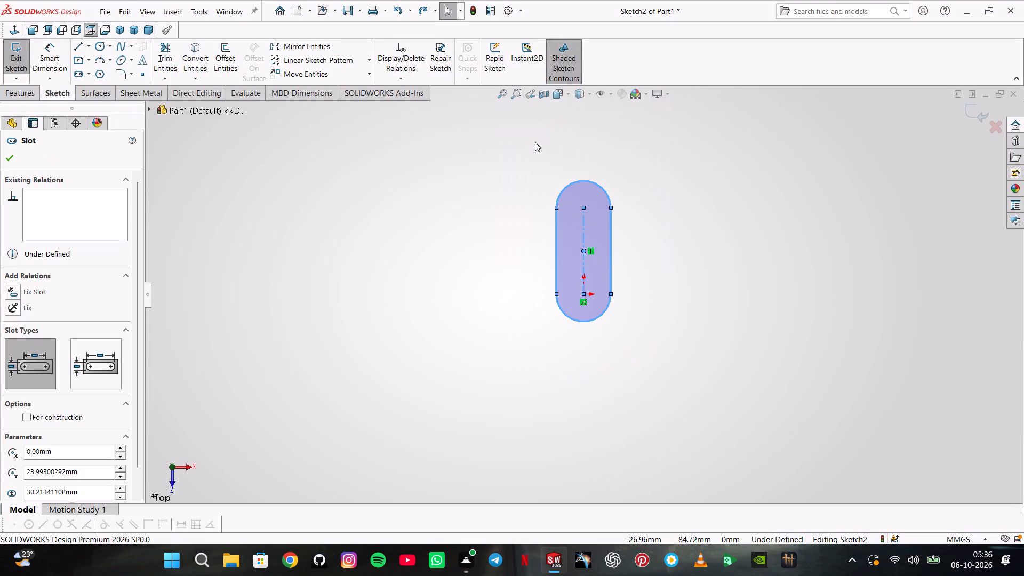
Dimension the slot's centre-to-centre length as 64 mm.
{"action": "left_click", "coordinate": [44, 46]}
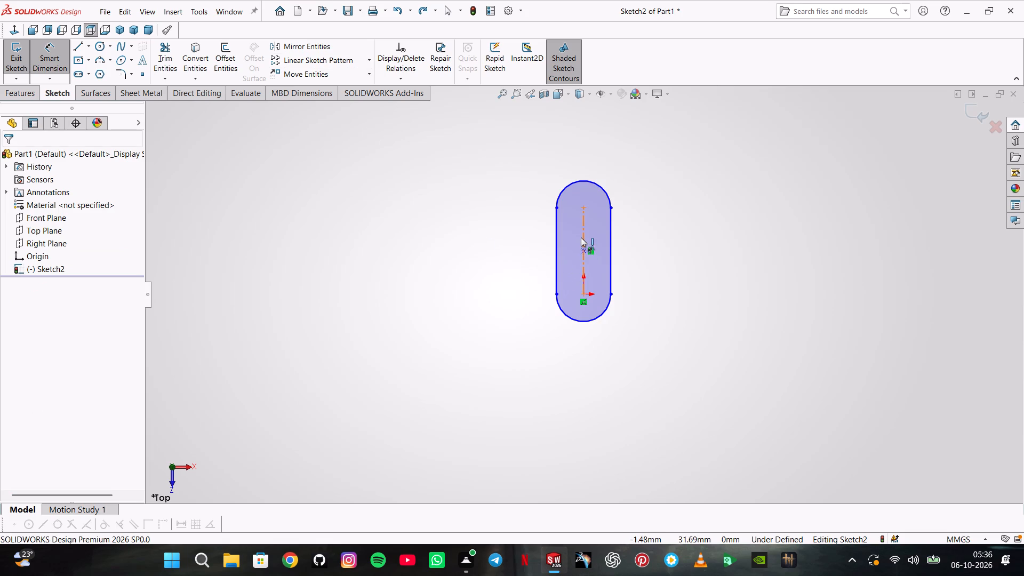
{"action": "left_click", "coordinate": [581, 237]}
{"action": "left_click", "coordinate": [705, 245]}
{"action": "type", "text": "65"}
{"action": "key", "text": "BackSpace"}
{"action": "key", "text": "4"}
{"action": "key", "text": "Return"}
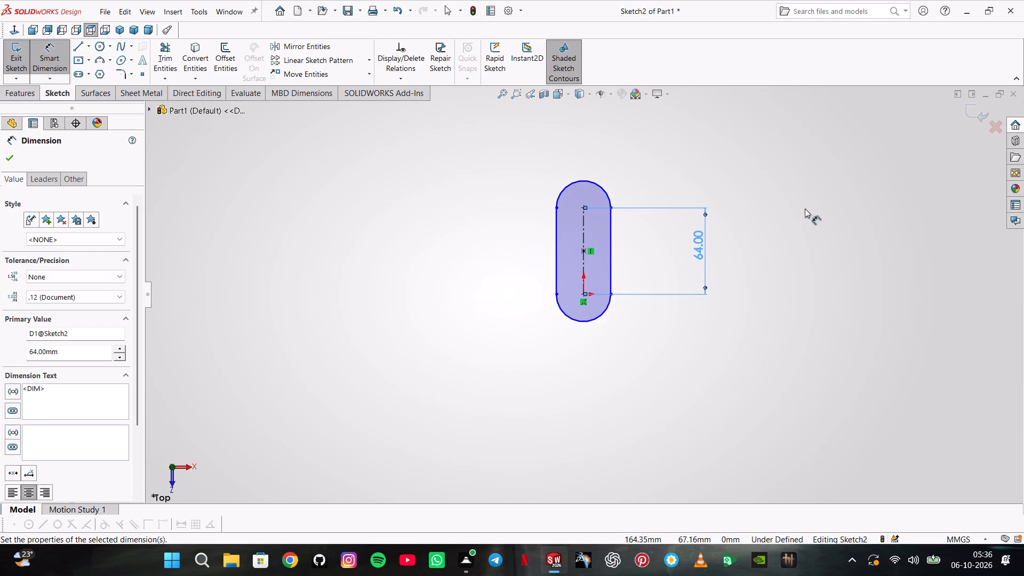
Draw a circle about 17 mm across at the origin and another about 19 mm across on the slot's centreline, about 27 mm above it.
{"action": "scroll", "coordinate": [626, 225], "scroll_direction": "down", "scroll_amount": 3}
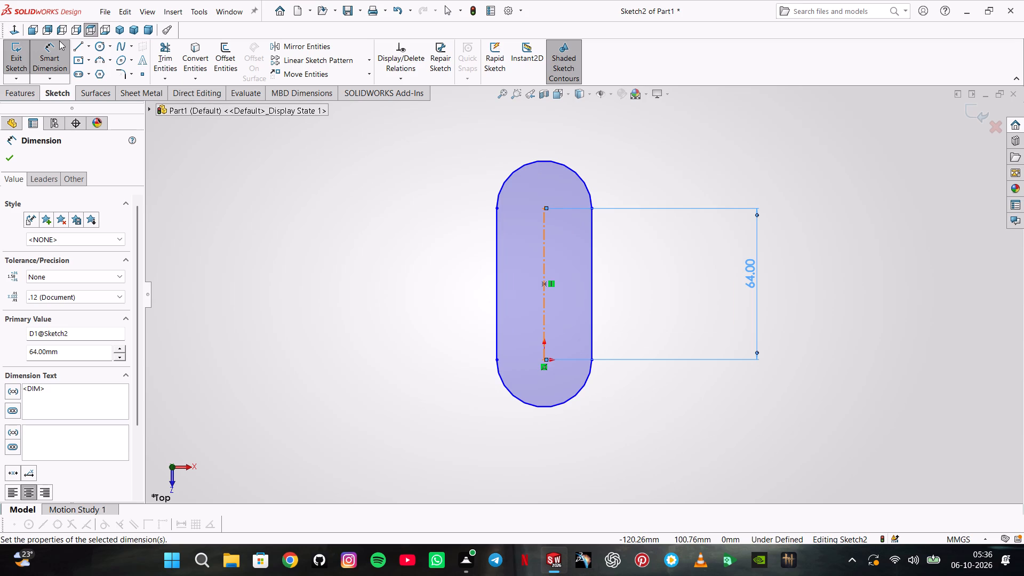
{"action": "left_click", "coordinate": [95, 49]}
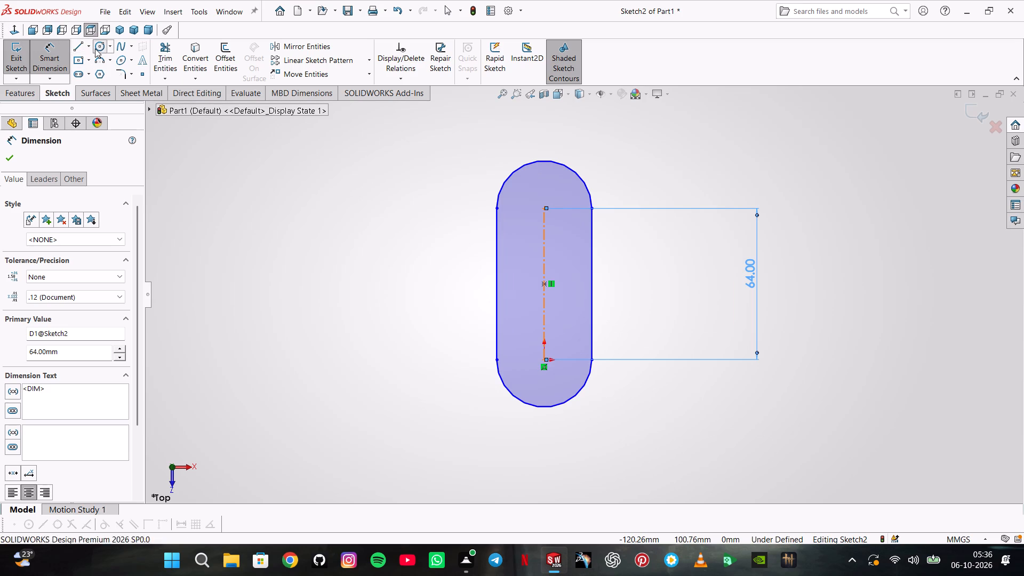
{"action": "left_click", "coordinate": [546, 362]}
{"action": "left_click", "coordinate": [557, 344]}
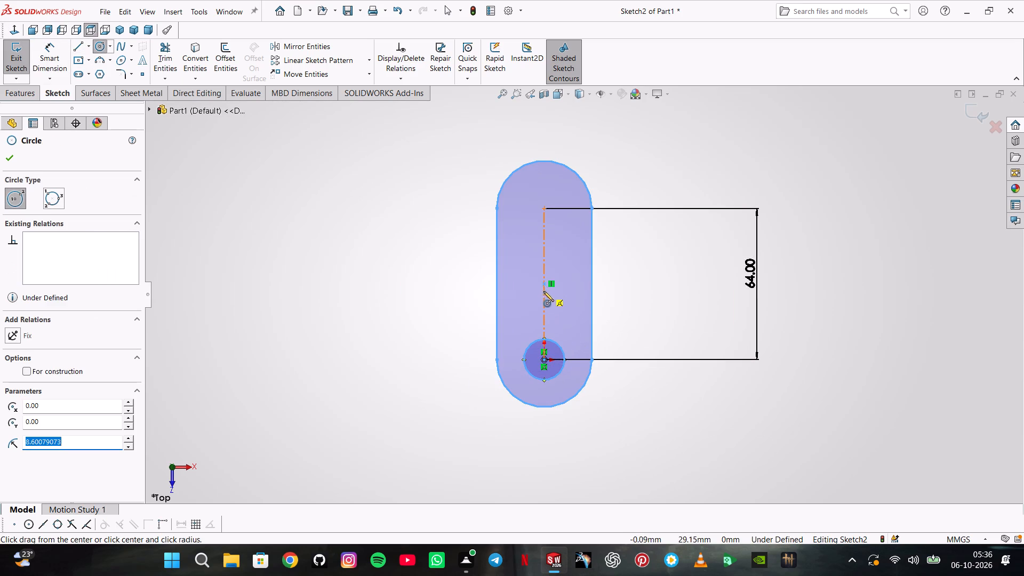
{"action": "left_click", "coordinate": [543, 296]}
{"action": "left_click", "coordinate": [563, 309]}
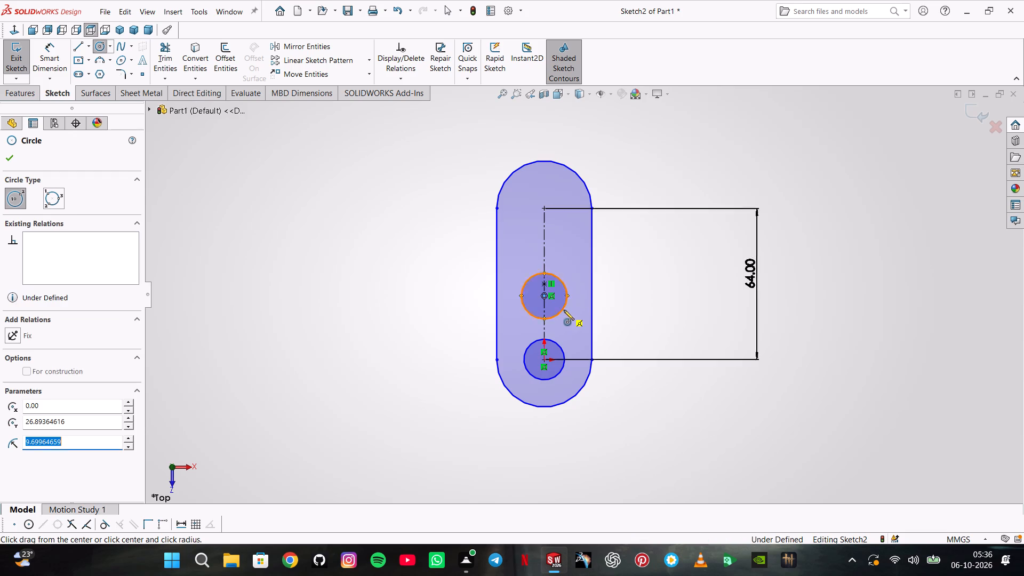
Dimension the slot's lower end arc with a radius of 15 mm.
{"action": "left_click", "coordinate": [43, 62]}
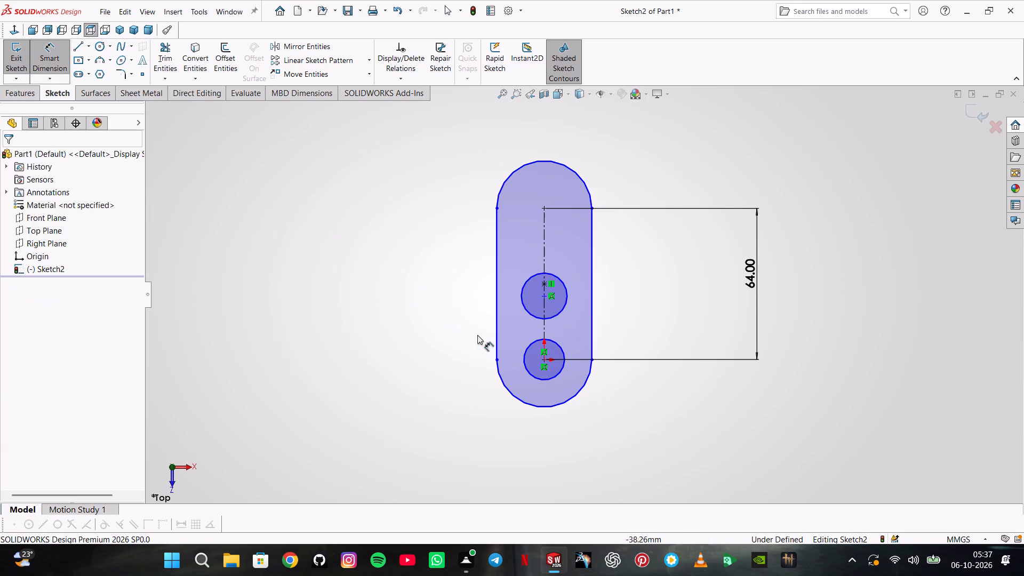
{"action": "left_click", "coordinate": [577, 393]}
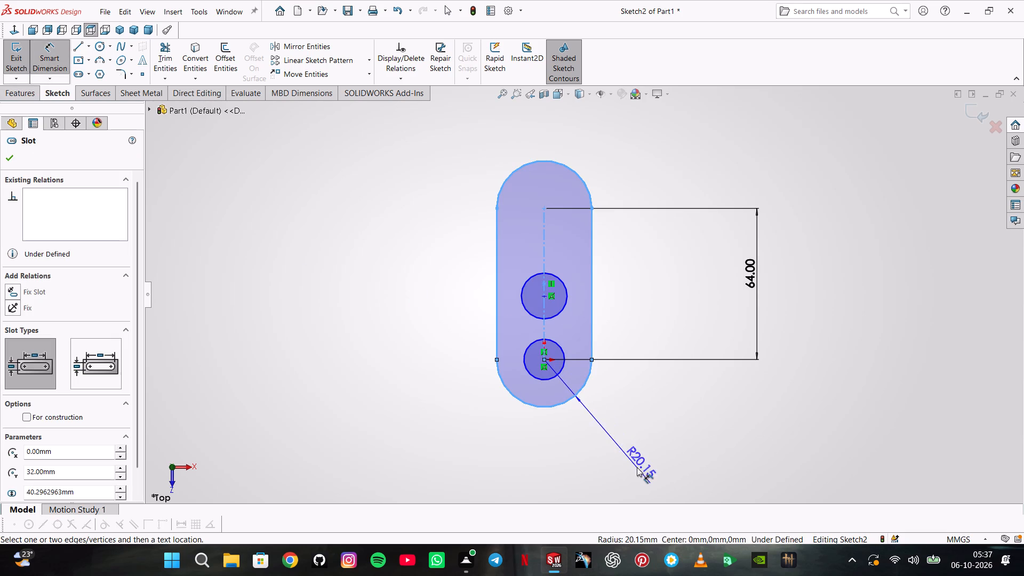
{"action": "left_click", "coordinate": [637, 467]}
{"action": "key", "text": "4"}
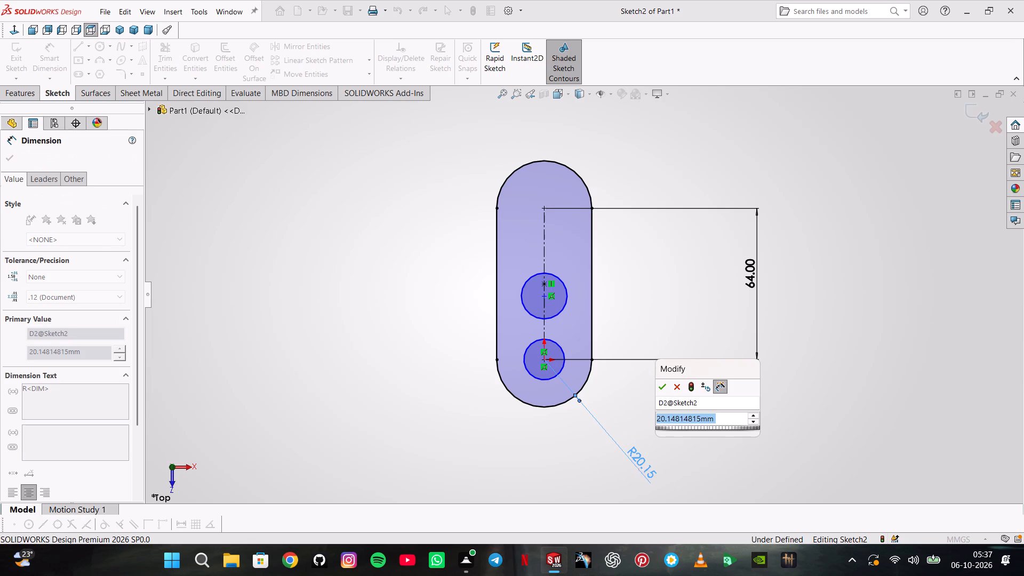
{"action": "key", "text": "BackSpace"}
{"action": "type", "text": "15"}
{"action": "key", "text": "Return"}
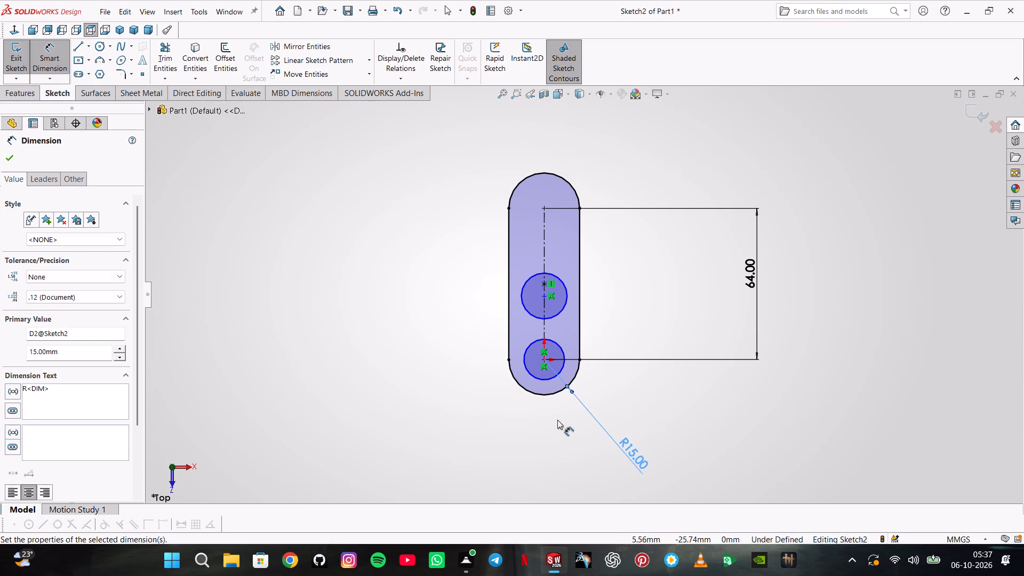
{"action": "double_click", "coordinate": [628, 452]}
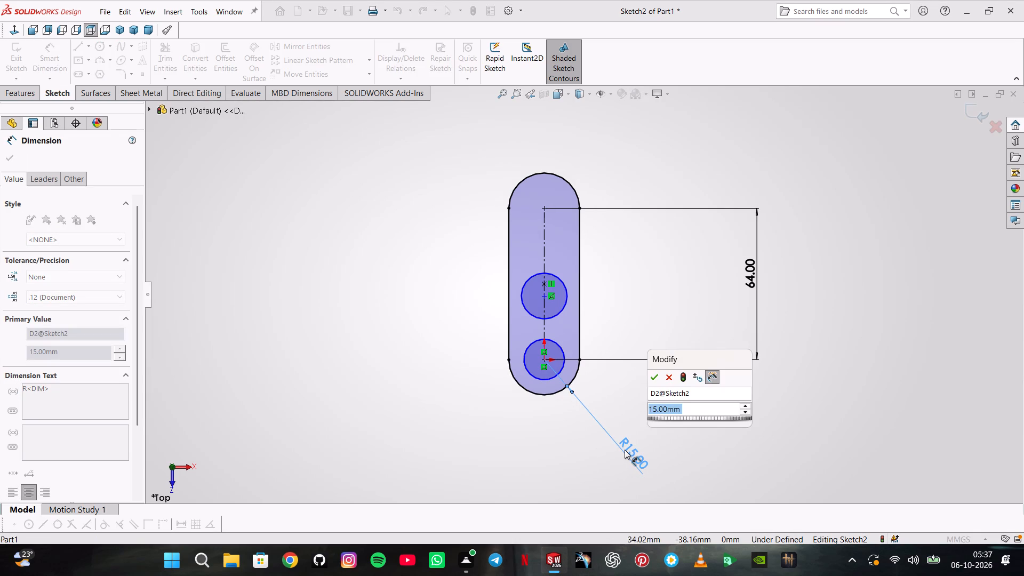
{"action": "key", "text": "Return"}
Dimension the circle at the origin to 13 mm diameter and place the dimension text clear of the slot.
{"action": "left_click", "coordinate": [533, 378]}
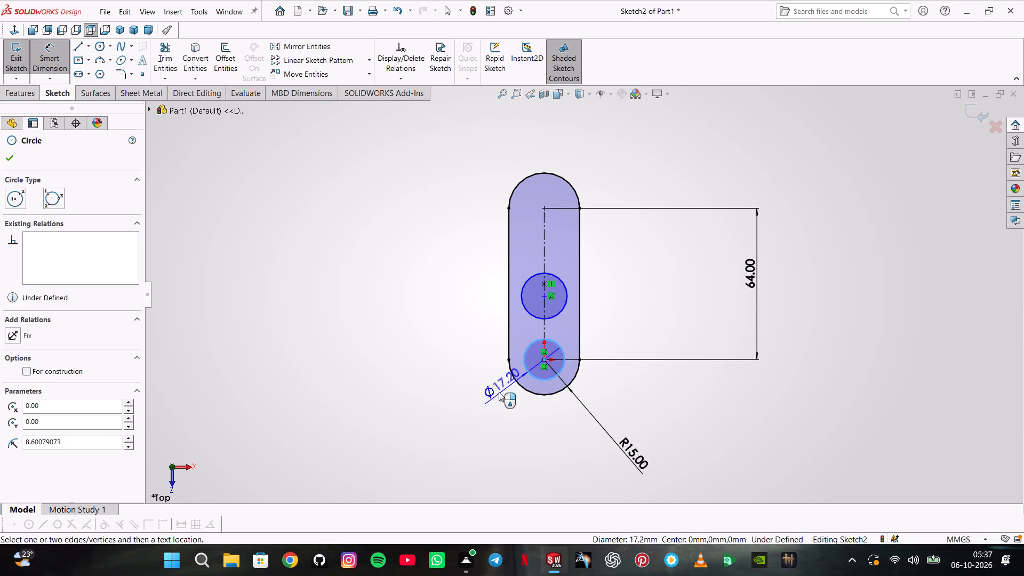
{"action": "left_click", "coordinate": [499, 392]}
{"action": "type", "text": "13"}
{"action": "key", "text": "Return"}
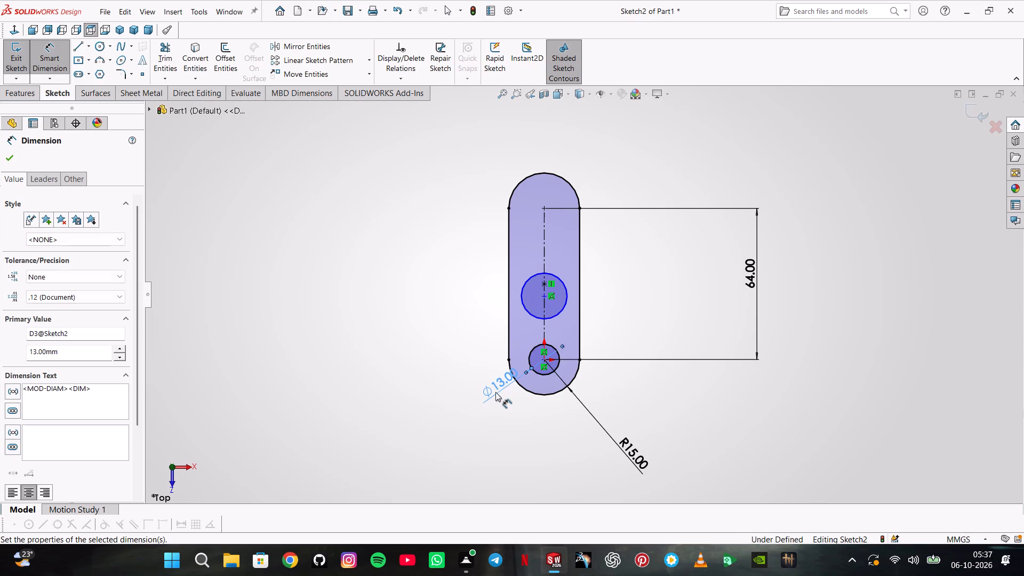
{"action": "left_click_drag", "start_coordinate": [501, 384], "coordinate": [456, 412]}
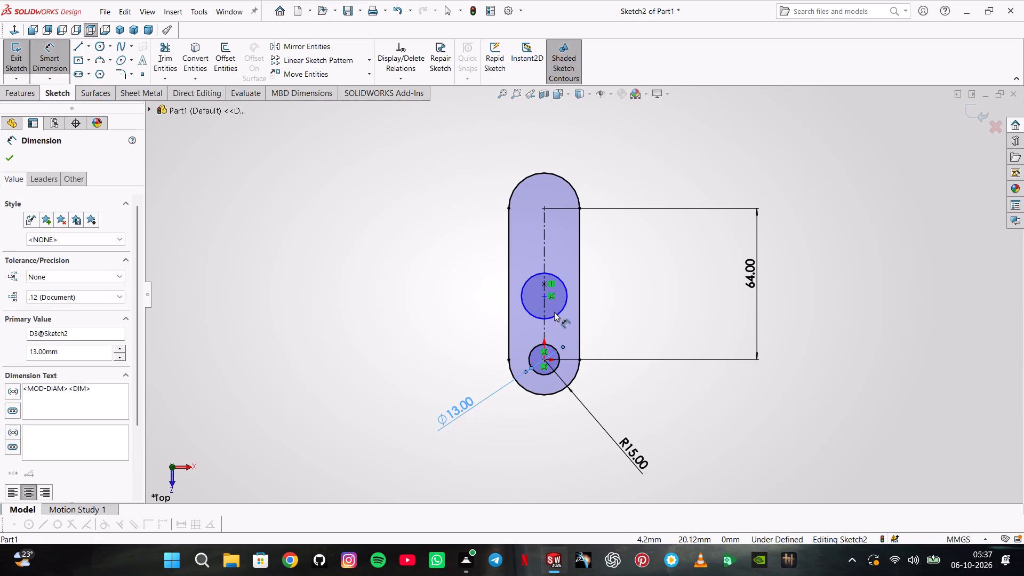
Dimension the upper circle on the slot's centreline to 13 mm diameter.
{"action": "left_click", "coordinate": [557, 312]}
{"action": "left_click", "coordinate": [289, 343]}
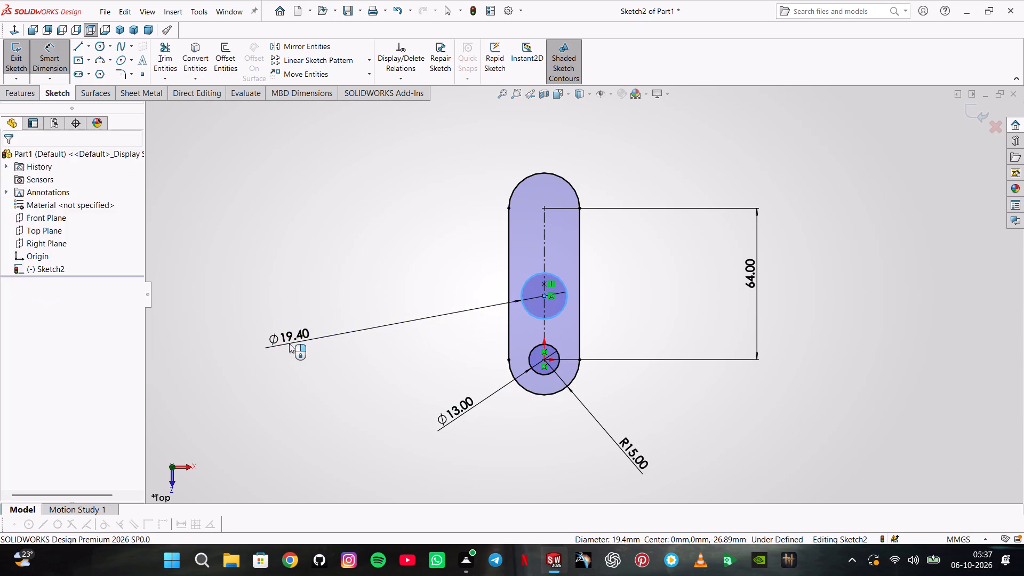
{"action": "type", "text": "13"}
{"action": "key", "text": "Return"}
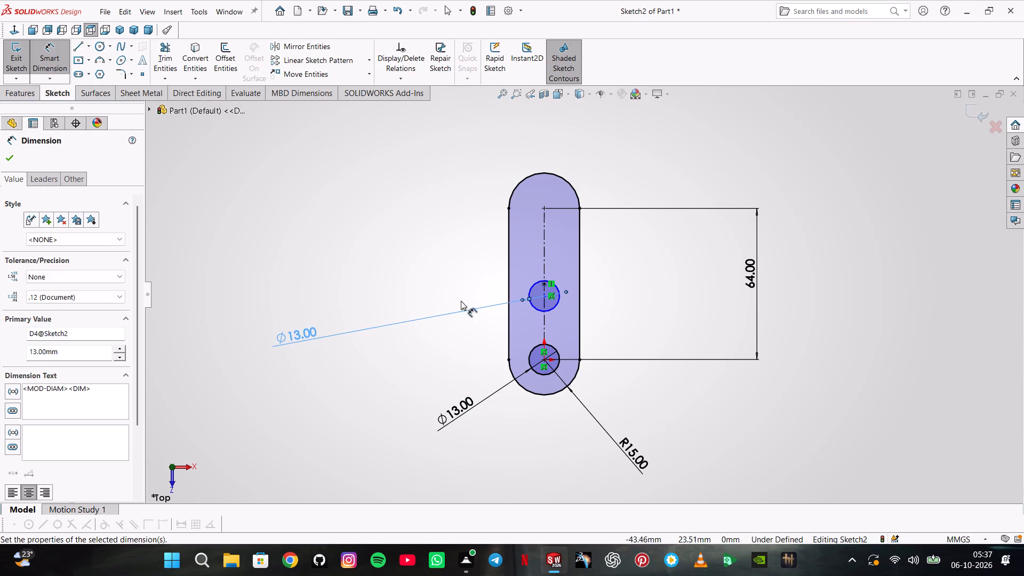
Dimension the vertical distance between the centres of the two 13 mm circles to 30 mm.
{"action": "left_click", "coordinate": [545, 296]}
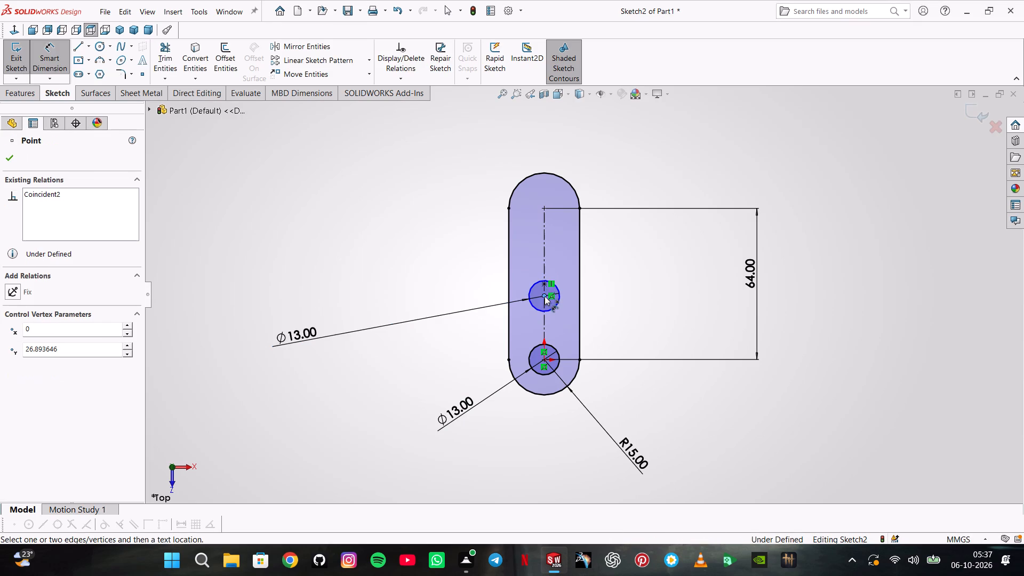
{"action": "left_click", "coordinate": [546, 363]}
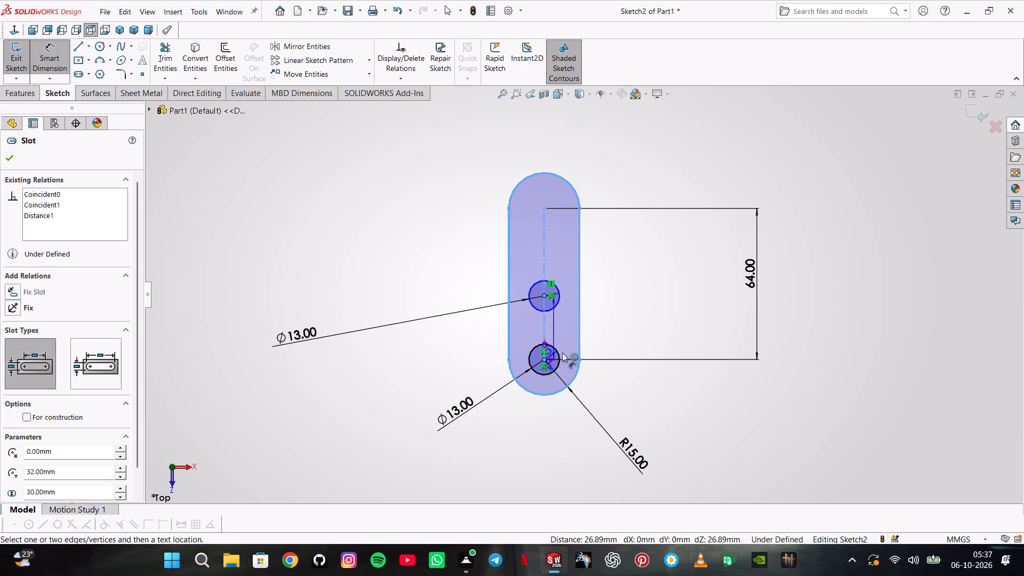
{"action": "left_click", "coordinate": [630, 327]}
{"action": "type", "text": "30"}
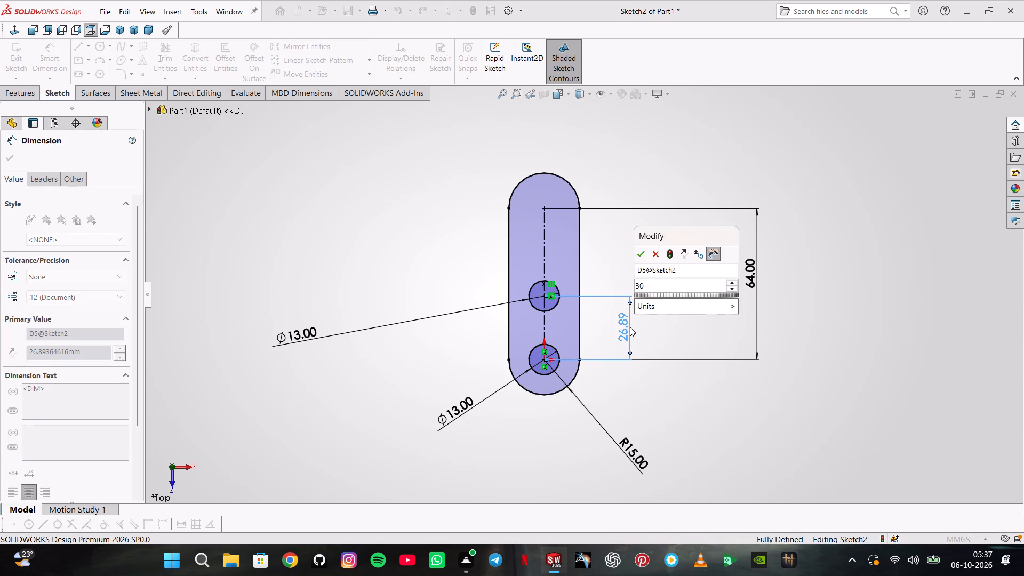
{"action": "key", "text": "Return"}
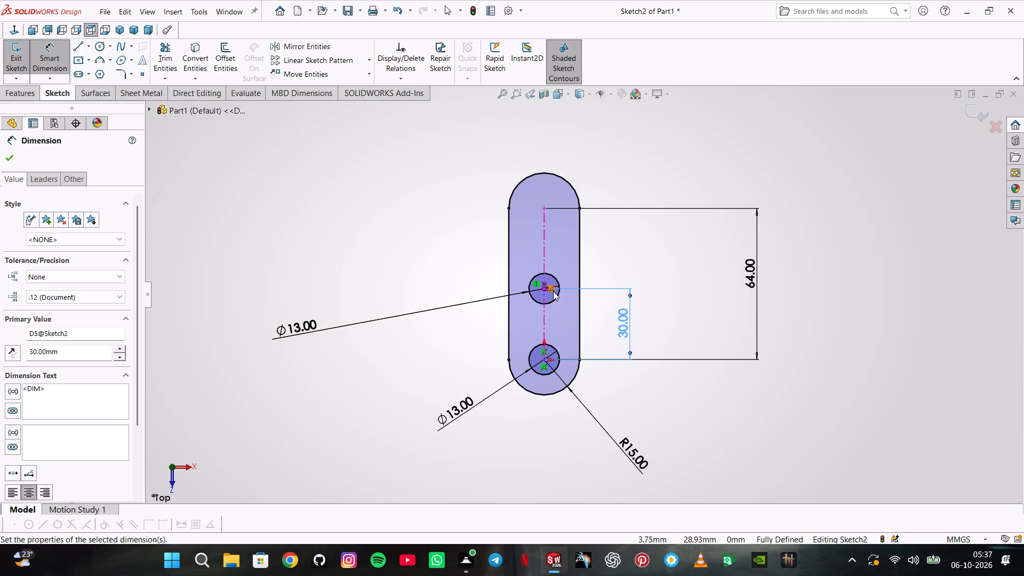
{"action": "key", "text": "Escape"}
Add a Vertical relation between the centre points of the two 13 mm circles.
{"action": "scroll", "coordinate": [545, 286], "scroll_direction": "down", "scroll_amount": 1}
{"action": "left_click", "coordinate": [544, 292]}
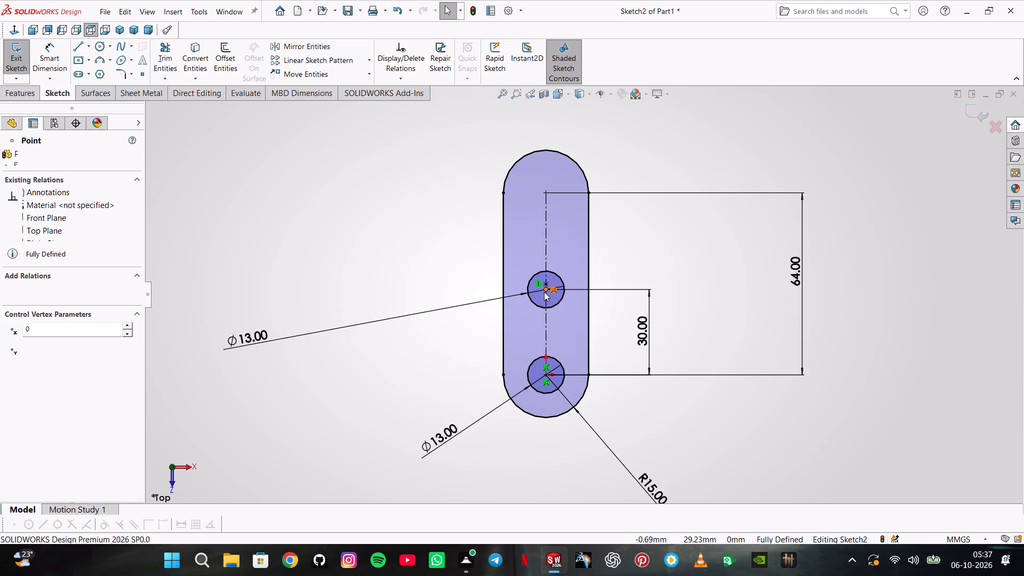
{"action": "left_click", "coordinate": [546, 376], "text": "ctrl"}
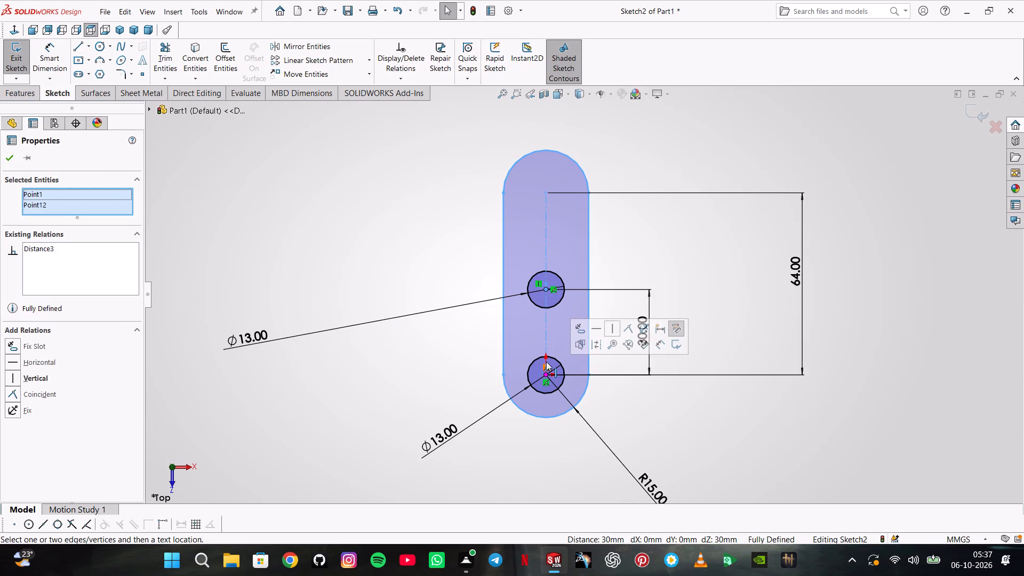
{"action": "left_click", "coordinate": [611, 328]}
{"action": "key", "text": "grave"}
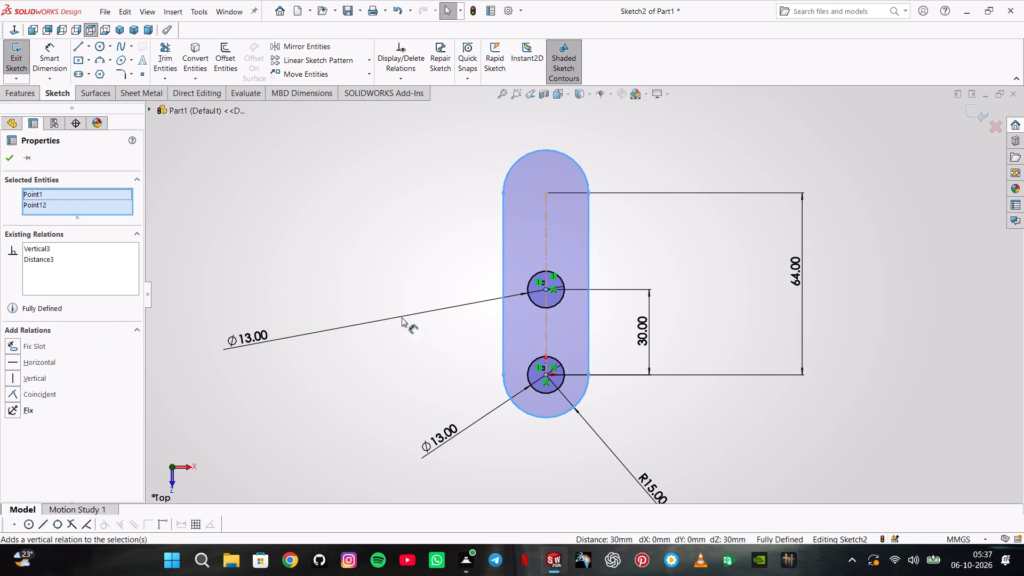
{"action": "key", "text": "grave"}
{"action": "left_click", "coordinate": [12, 159]}
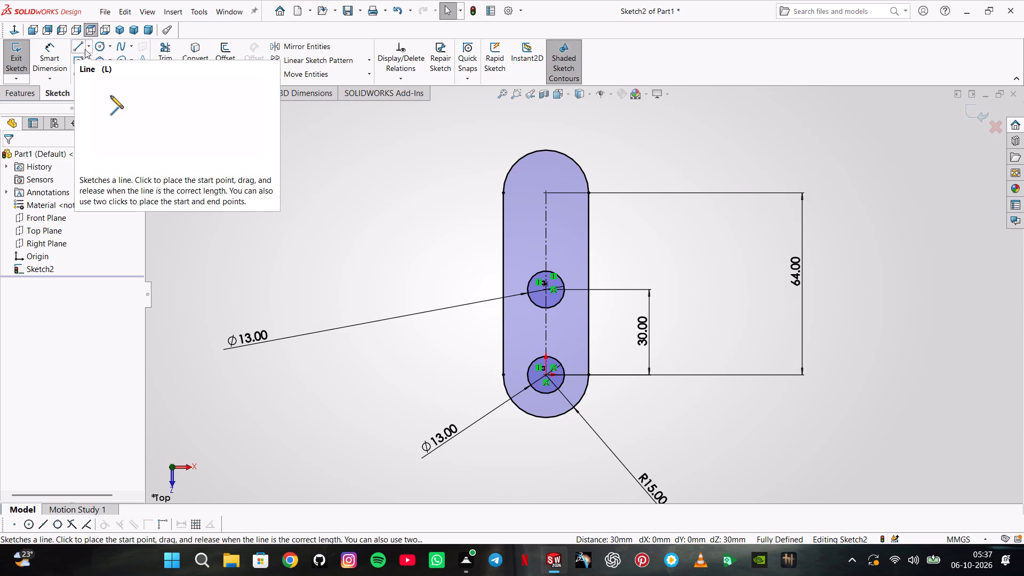
Sketch a closed U-shaped outline across the slot's upper end, about 158 mm wide and 35 mm high, with a recess about 119 by 24 mm.
{"action": "left_click", "coordinate": [84, 49]}
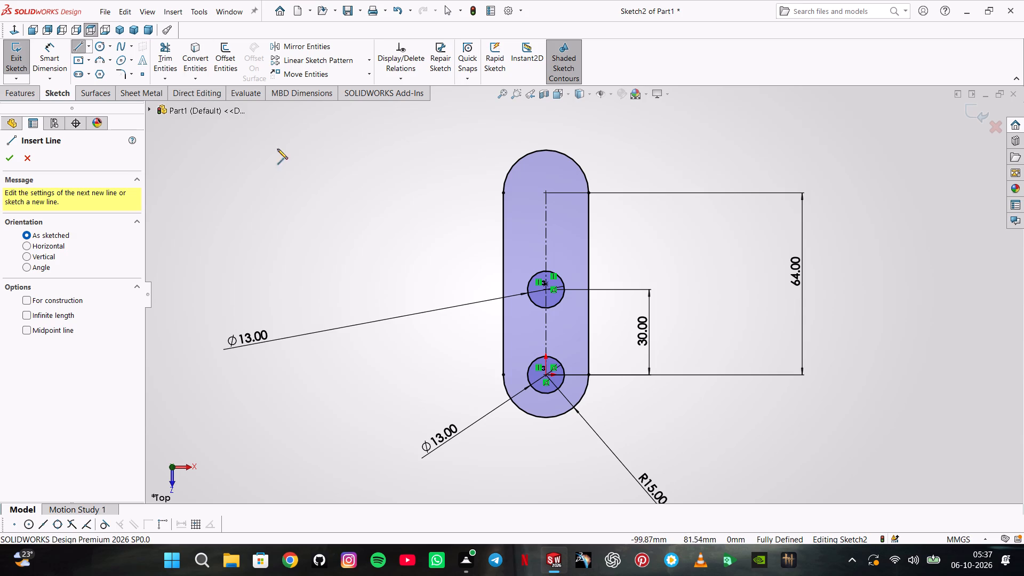
{"action": "left_click", "coordinate": [294, 192]}
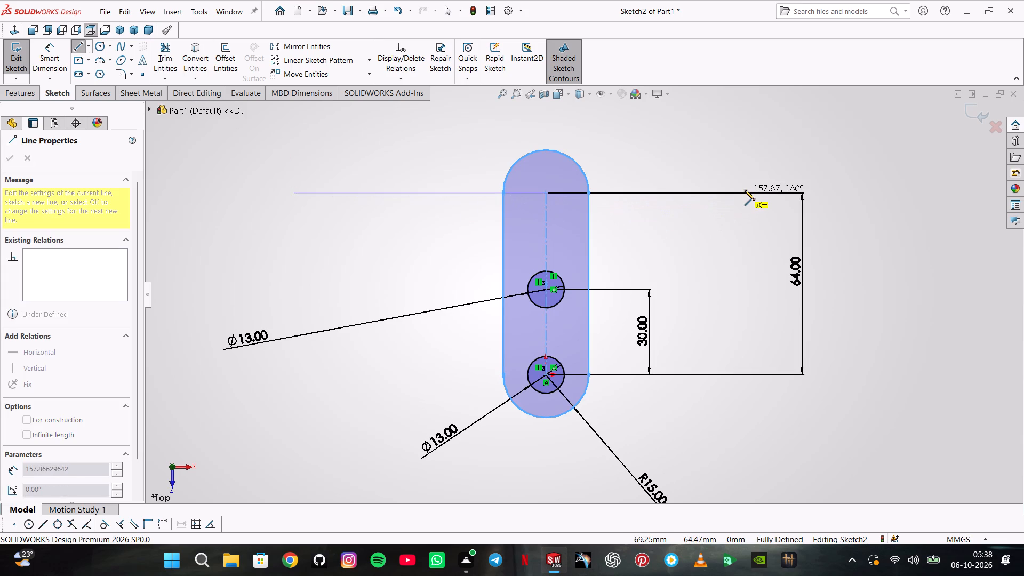
{"action": "left_click", "coordinate": [745, 190]}
{"action": "scroll", "coordinate": [737, 130], "scroll_direction": "up", "scroll_amount": 1}
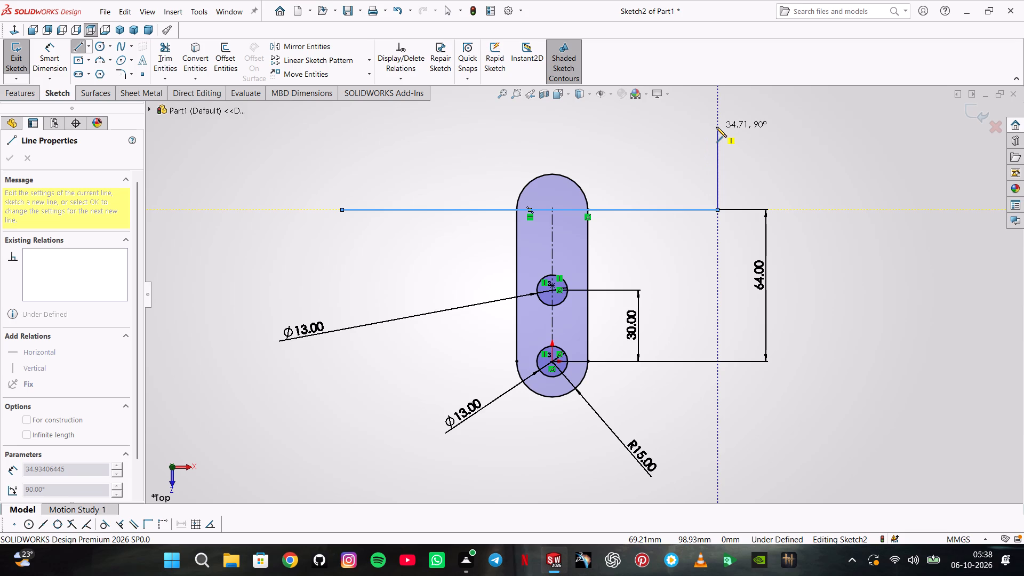
{"action": "left_click", "coordinate": [716, 127]}
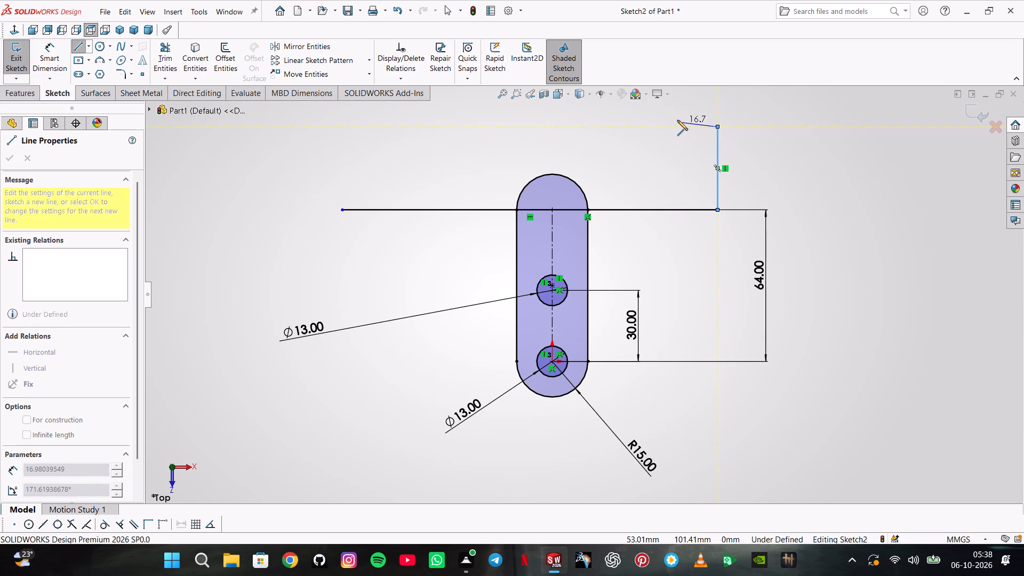
{"action": "left_click", "coordinate": [676, 126]}
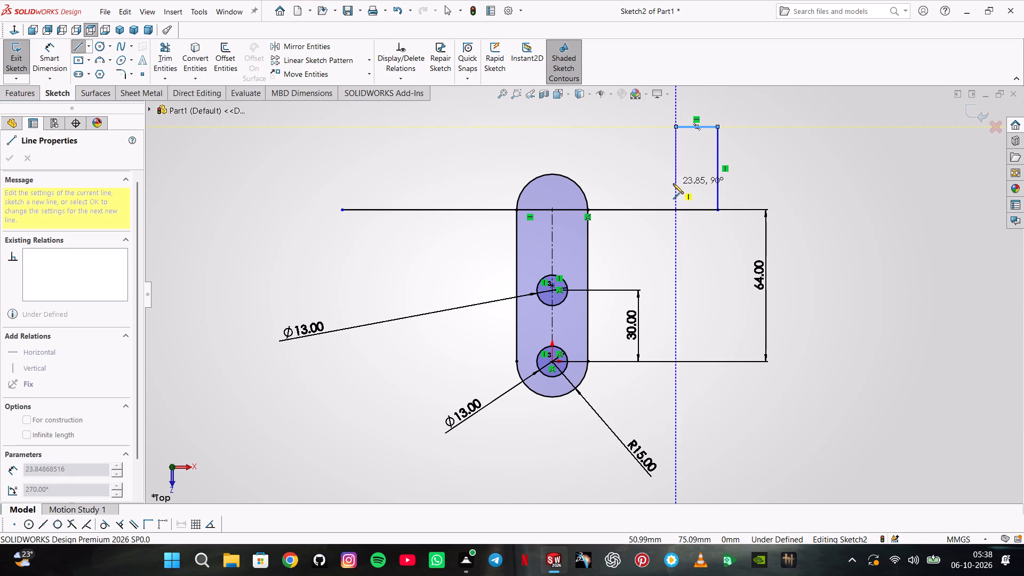
{"action": "left_click", "coordinate": [673, 183]}
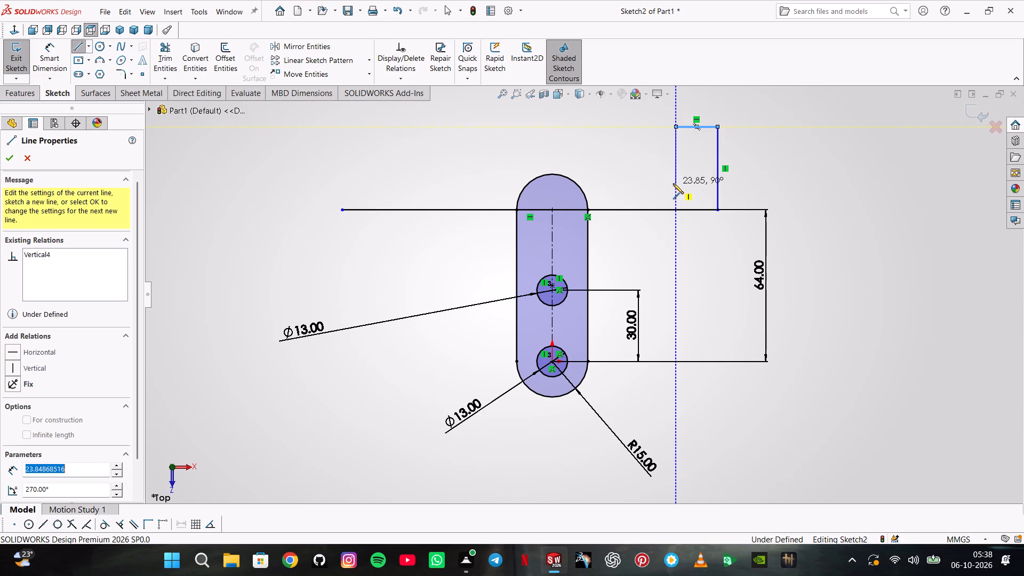
{"action": "left_click", "coordinate": [394, 185]}
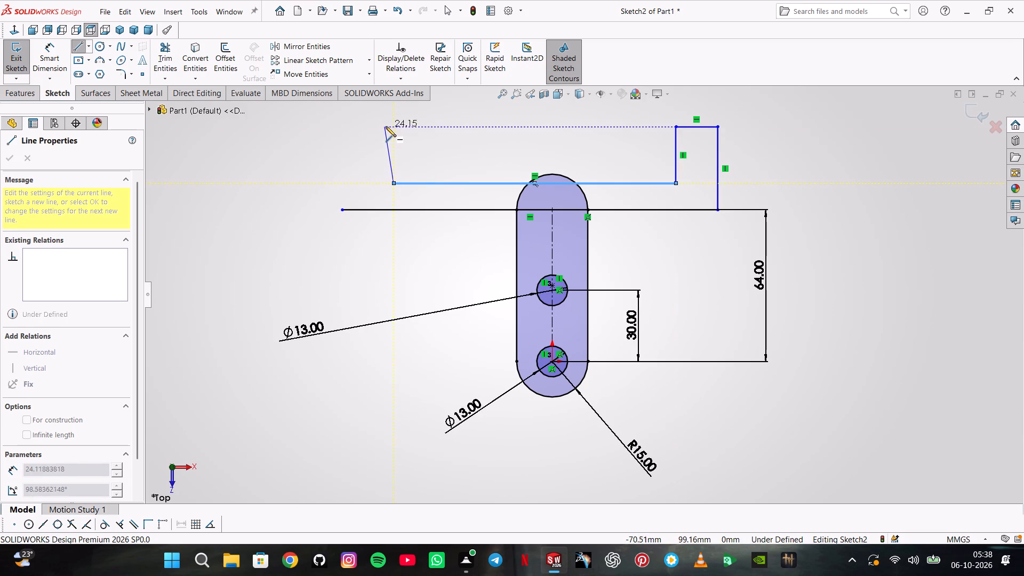
{"action": "left_click", "coordinate": [391, 126]}
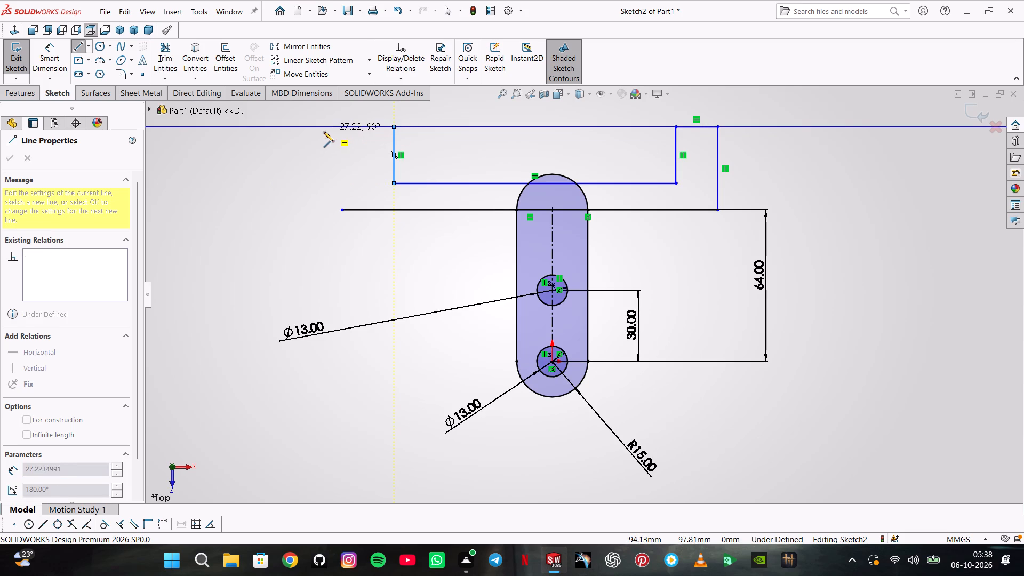
{"action": "left_click", "coordinate": [342, 126]}
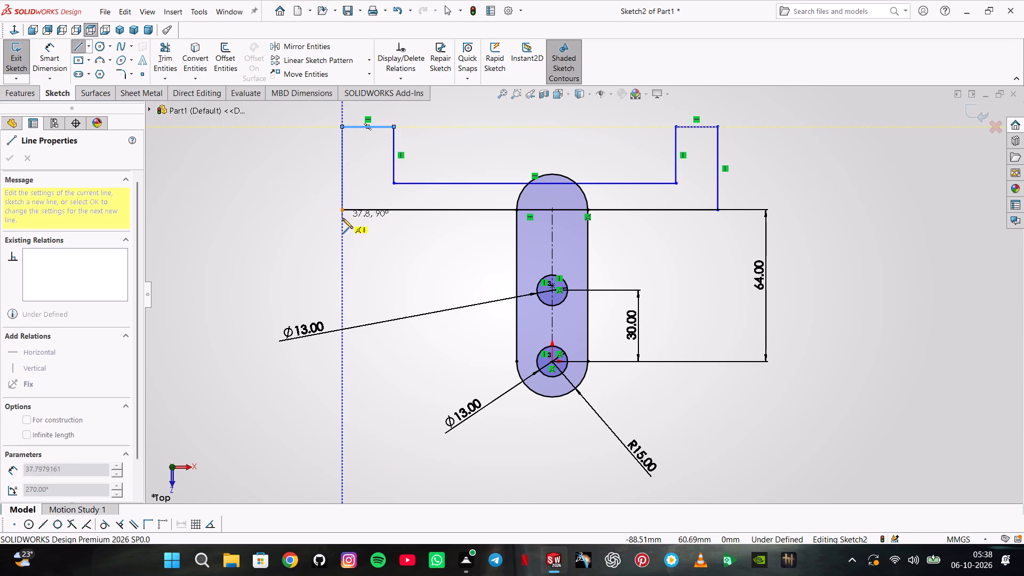
{"action": "left_click", "coordinate": [342, 212]}
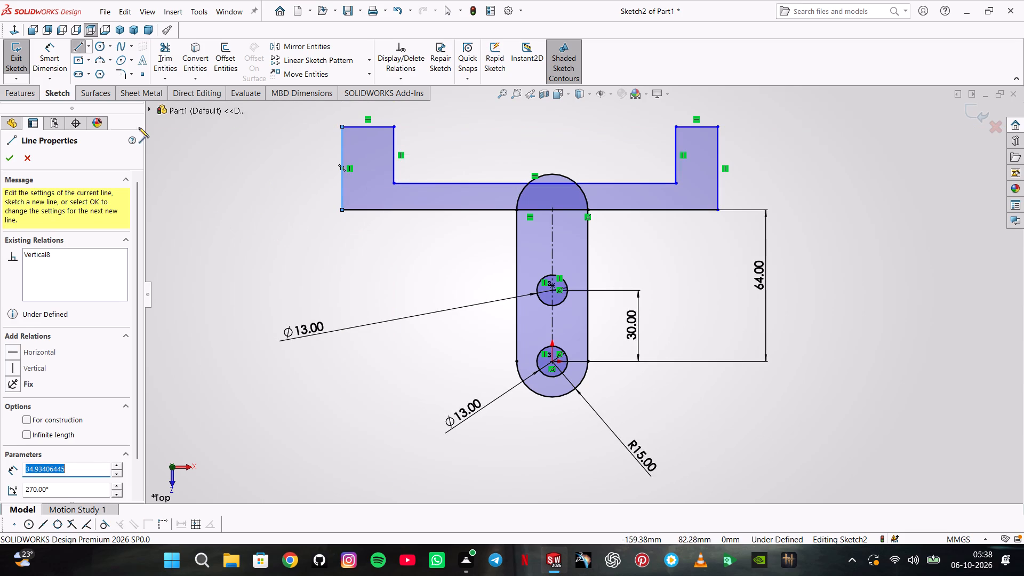
Trim away the slot's upper end arc, including both pieces inside the U-shaped outline.
{"action": "left_click", "coordinate": [54, 55]}
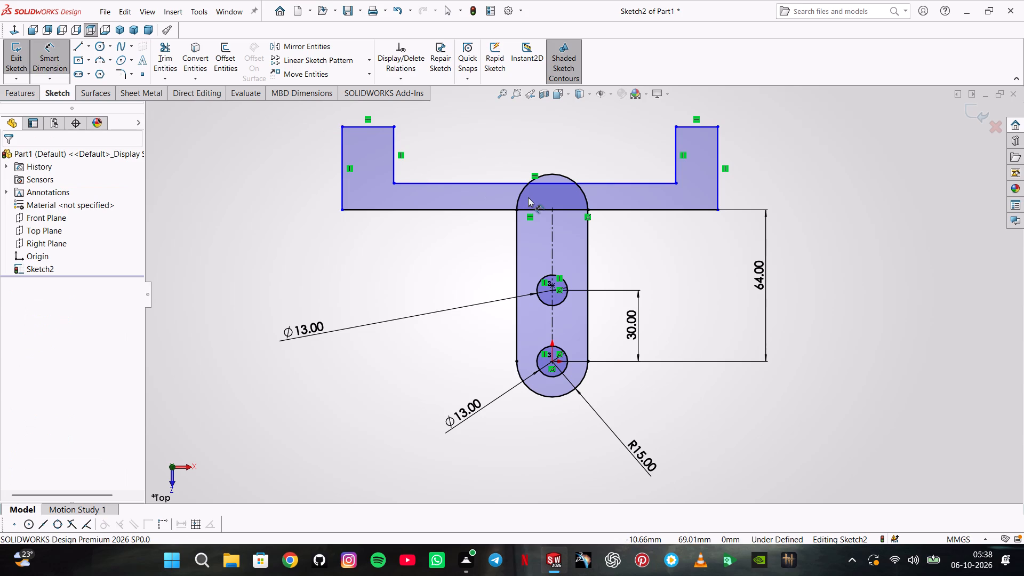
{"action": "left_click", "coordinate": [158, 59]}
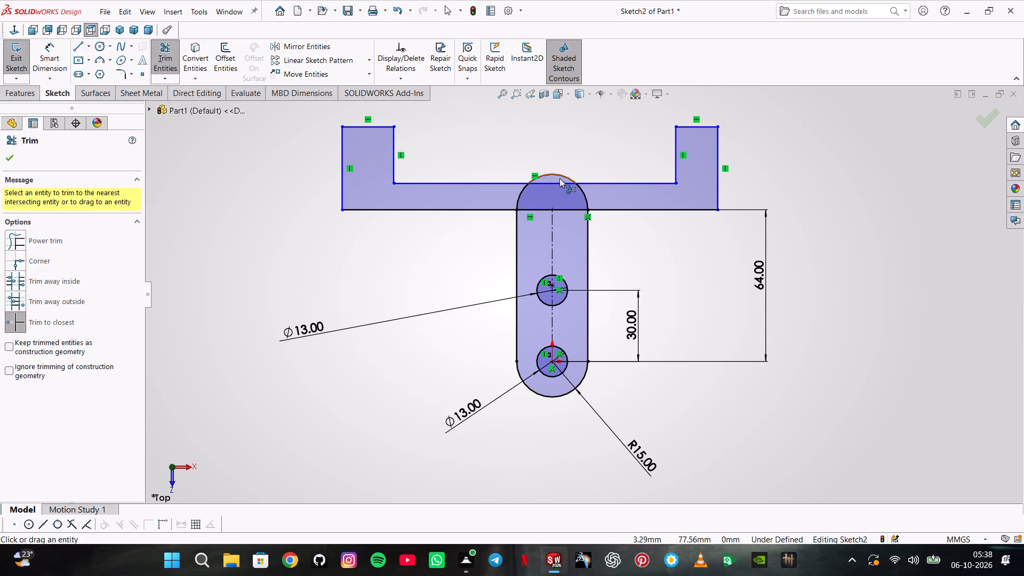
{"action": "left_click", "coordinate": [557, 176]}
{"action": "key", "text": "Return"}
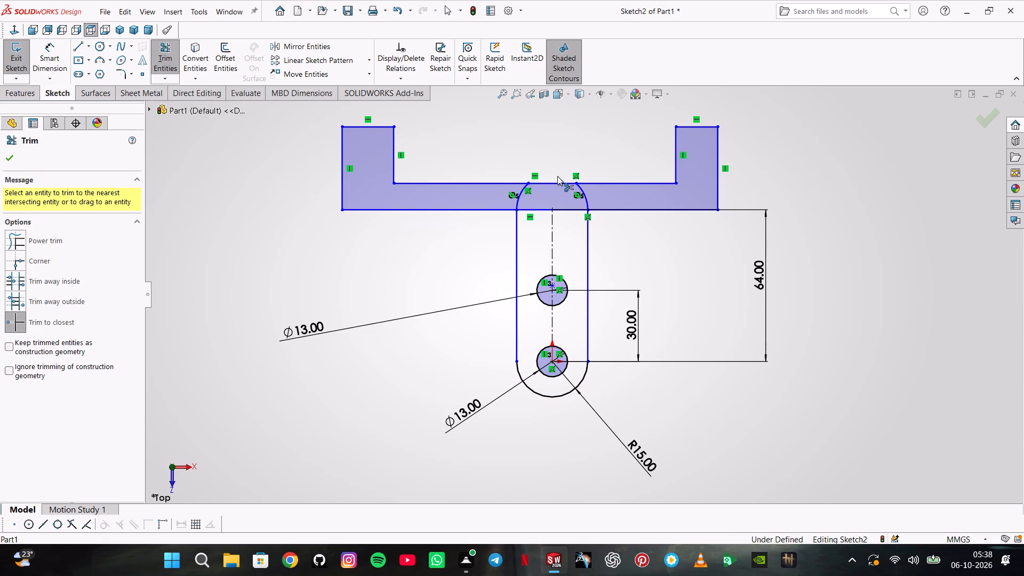
{"action": "left_click", "coordinate": [523, 187]}
{"action": "key", "text": "Return"}
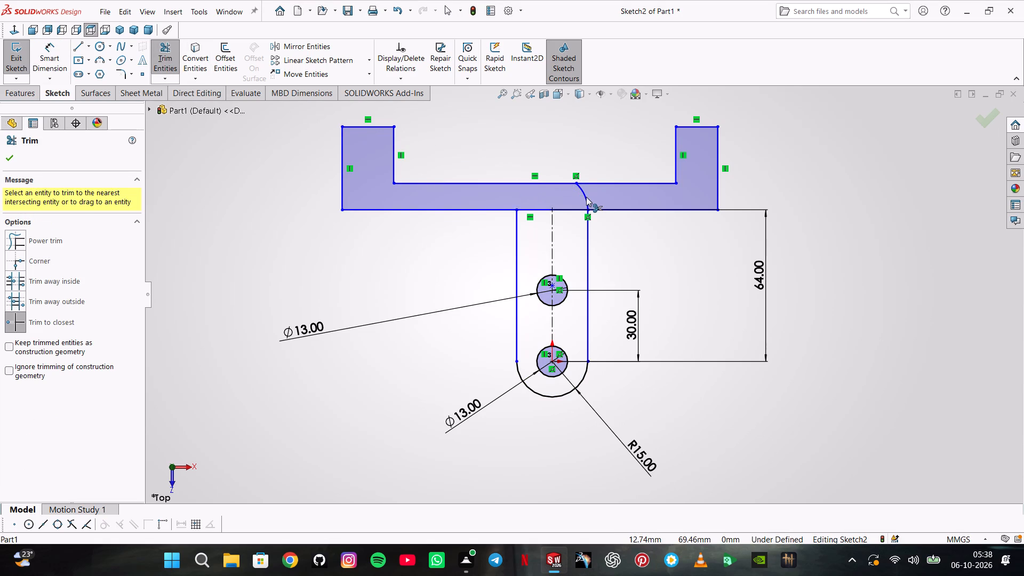
{"action": "left_click", "coordinate": [586, 197]}
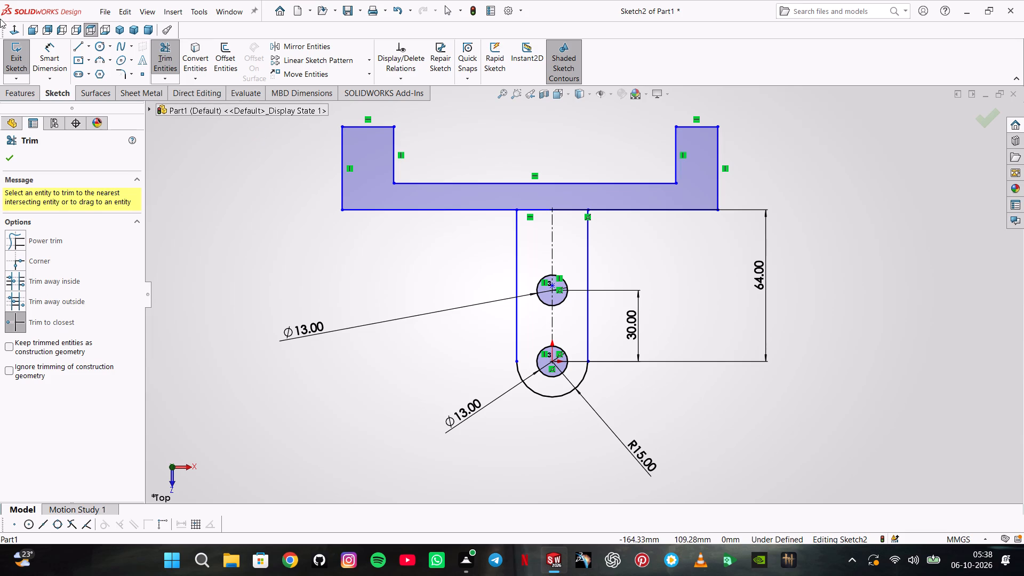
Dimension the U-shaped outline's overall width between its outer vertical edges to 64 mm.
{"action": "left_click", "coordinate": [62, 65]}
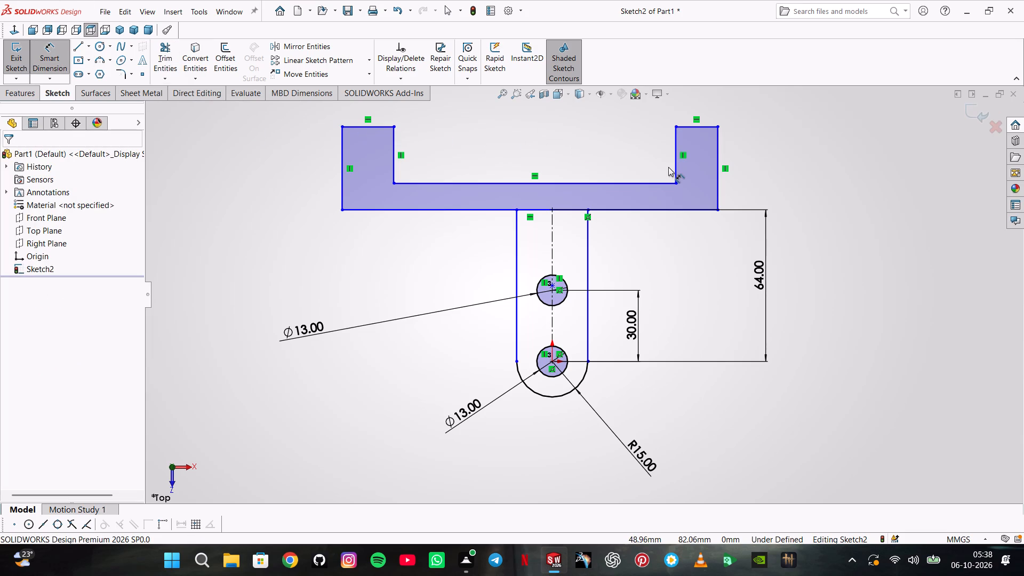
{"action": "scroll", "coordinate": [668, 167], "scroll_direction": "up", "scroll_amount": 1}
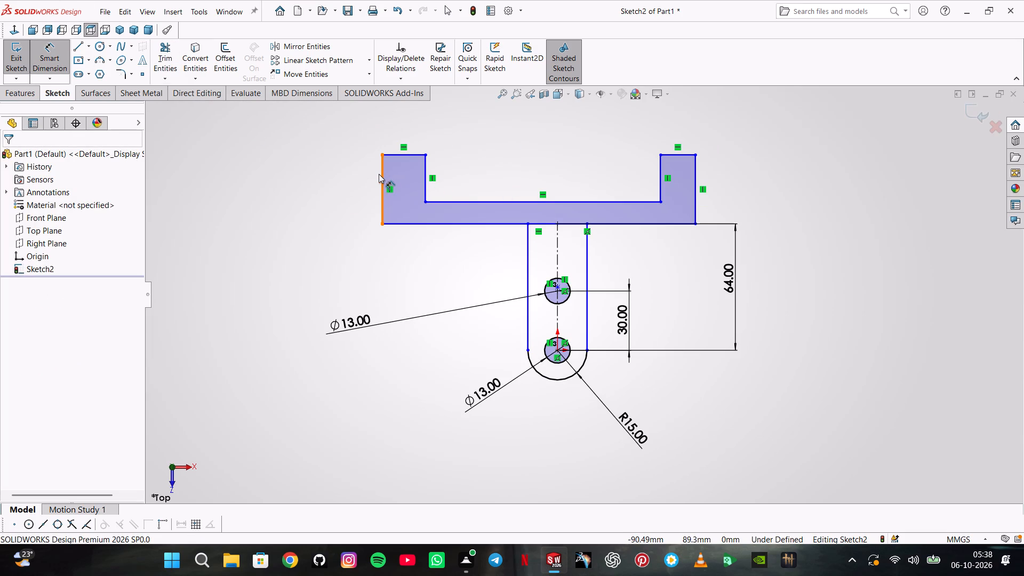
{"action": "left_click", "coordinate": [383, 175]}
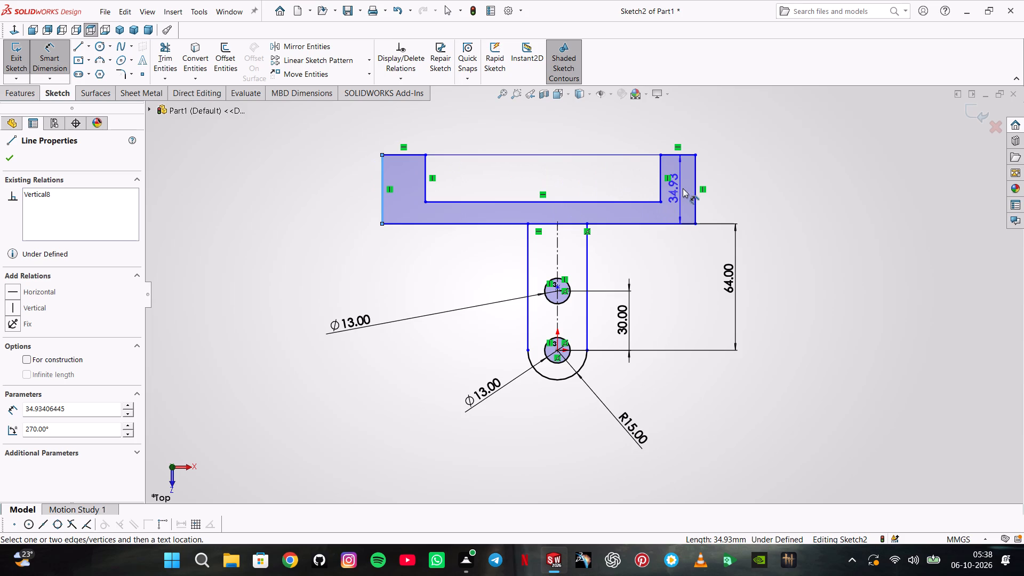
{"action": "left_click", "coordinate": [693, 187]}
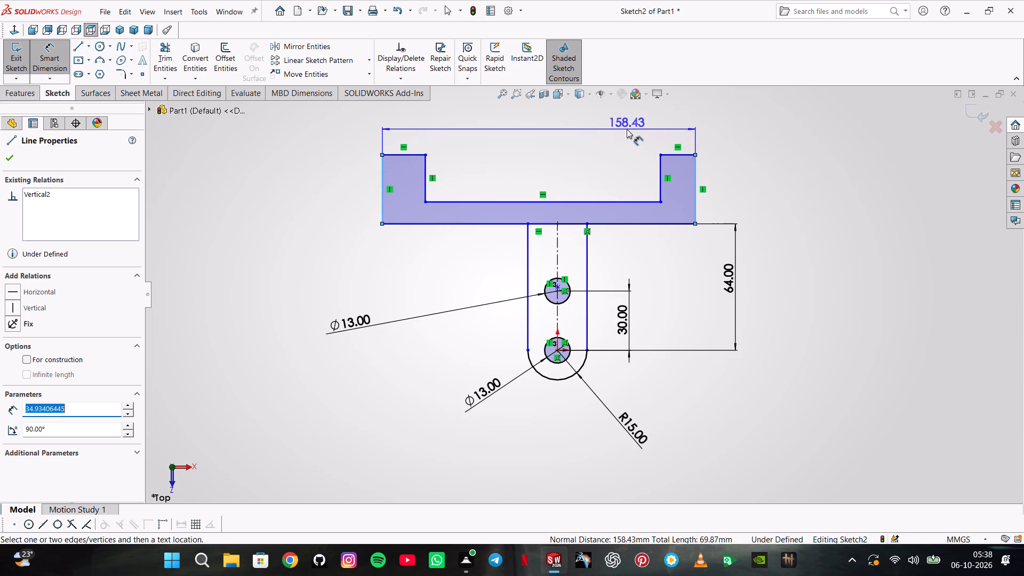
{"action": "left_click", "coordinate": [627, 129]}
{"action": "key", "text": "6"}
{"action": "key", "text": "4"}
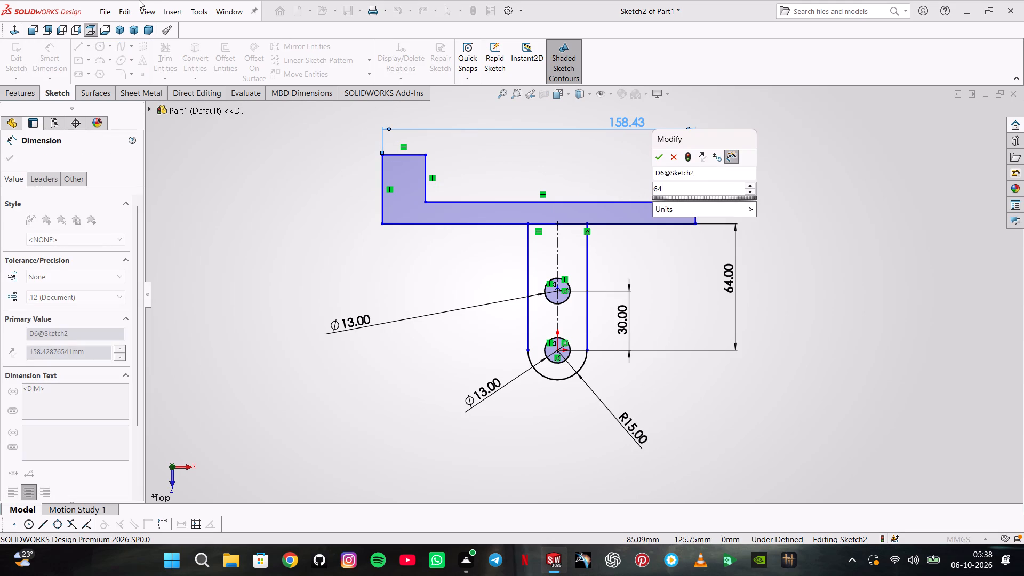
{"action": "key", "text": "Return"}
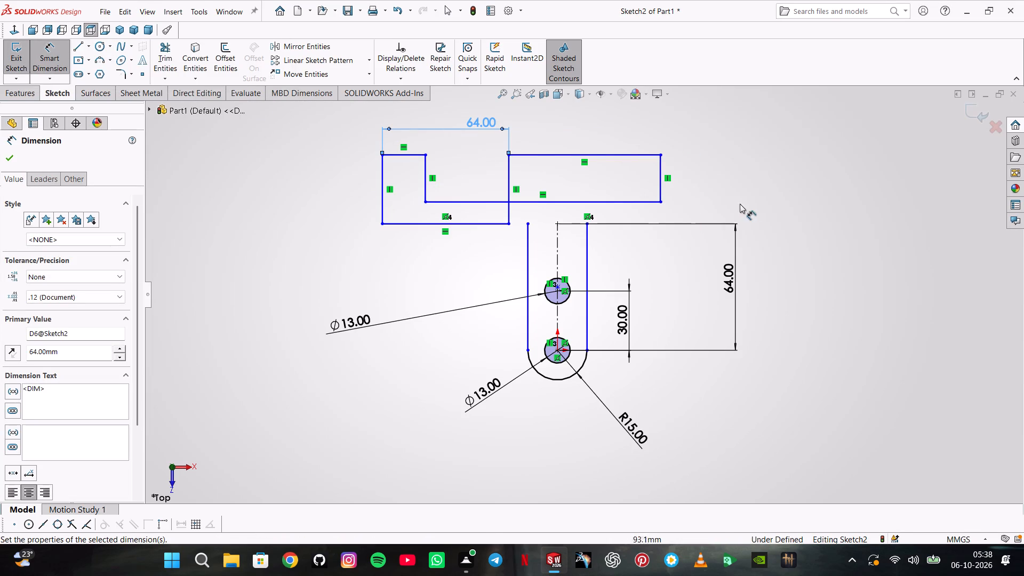
Dimension the recess width between the U-shape's inner vertical edges as 64-11*2, giving 42 mm.
{"action": "left_click", "coordinate": [660, 170]}
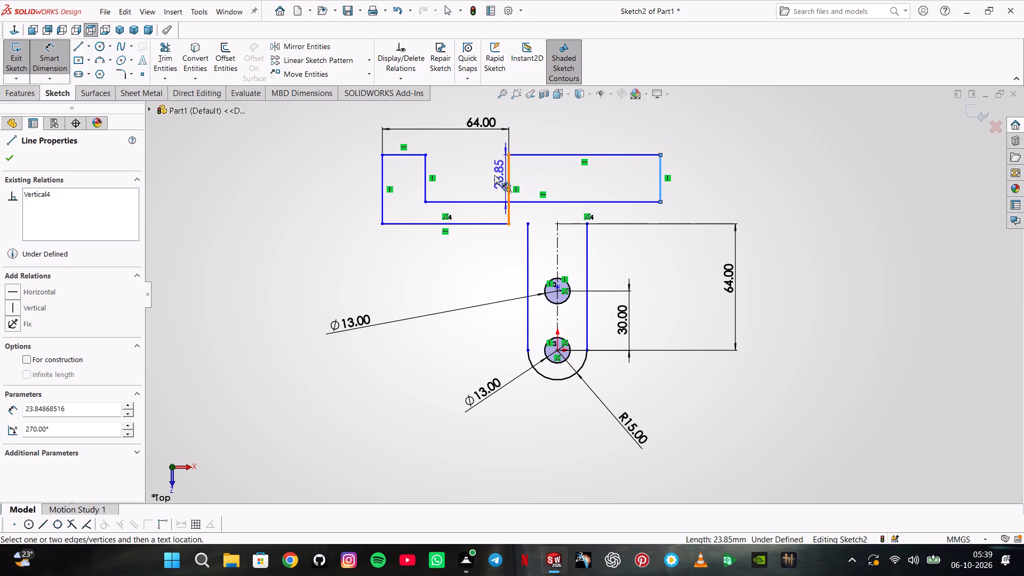
{"action": "left_click", "coordinate": [426, 171]}
{"action": "left_click", "coordinate": [446, 142]}
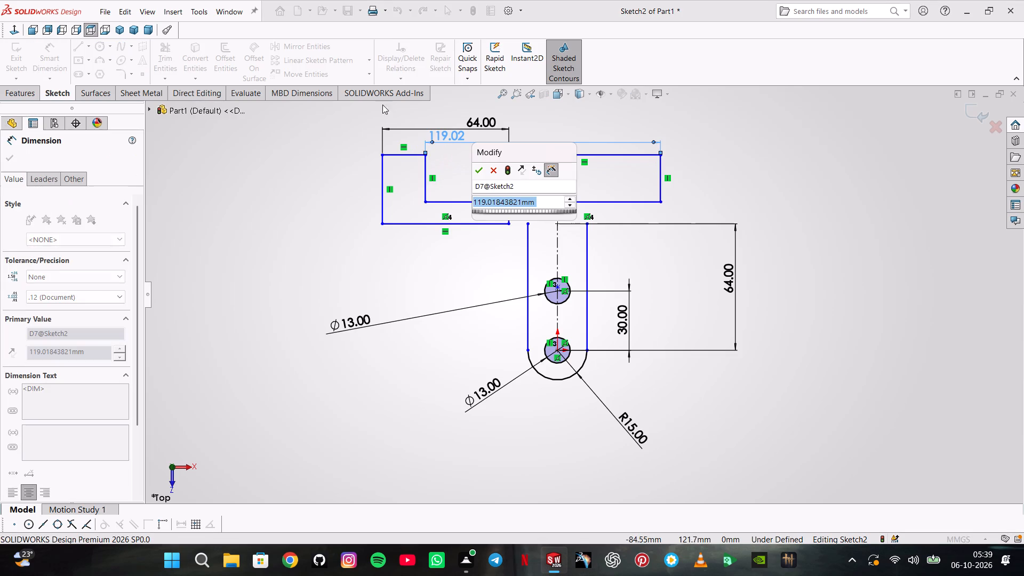
{"action": "key", "text": "6"}
{"action": "key", "text": "4"}
{"action": "type", "text": "-11*2"}
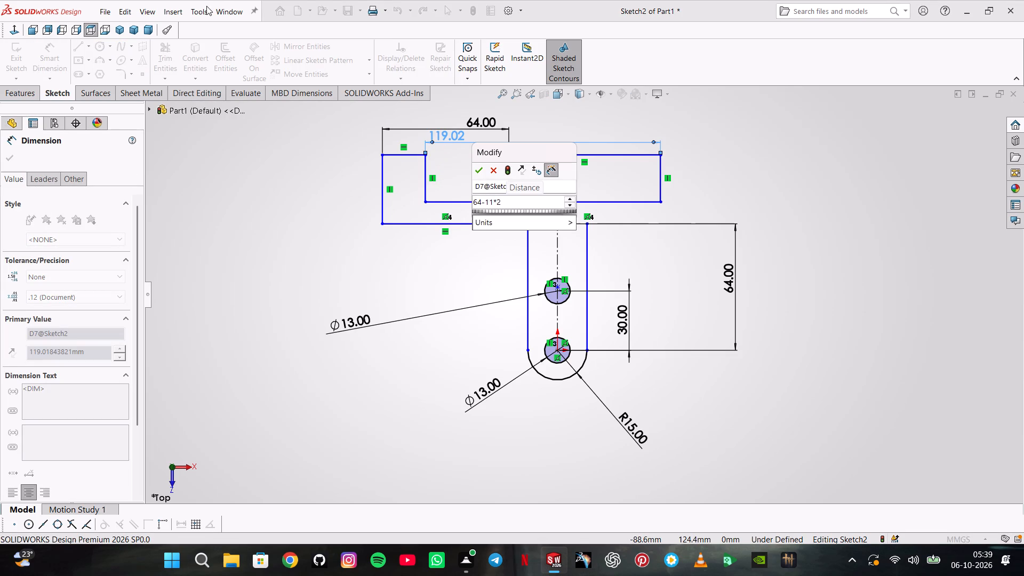
{"action": "key", "text": "Return"}
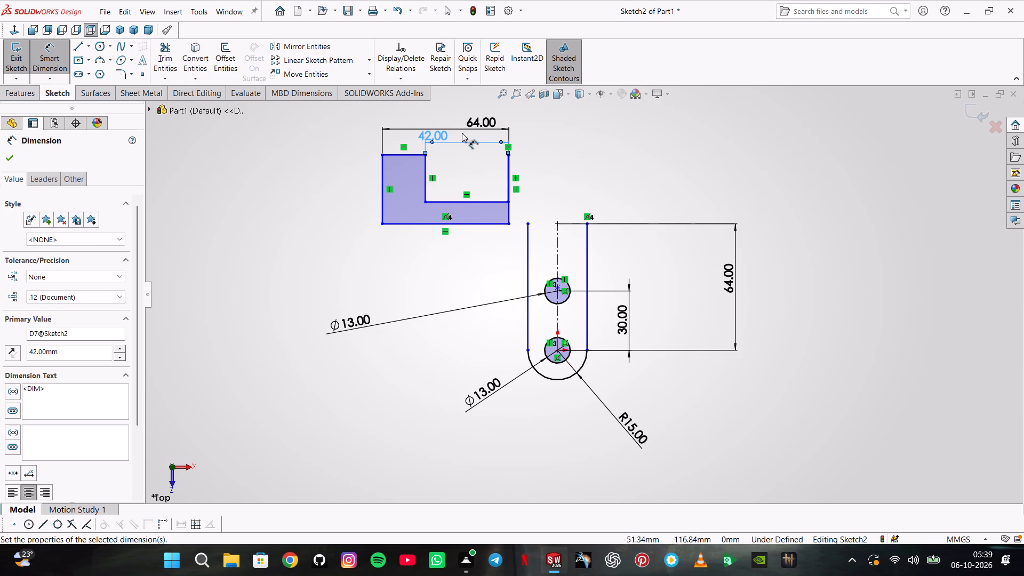
Dimension the width of the U-shape's left arm, between its outer and inner vertical edges, as 11 mm.
{"action": "left_click", "coordinate": [427, 163]}
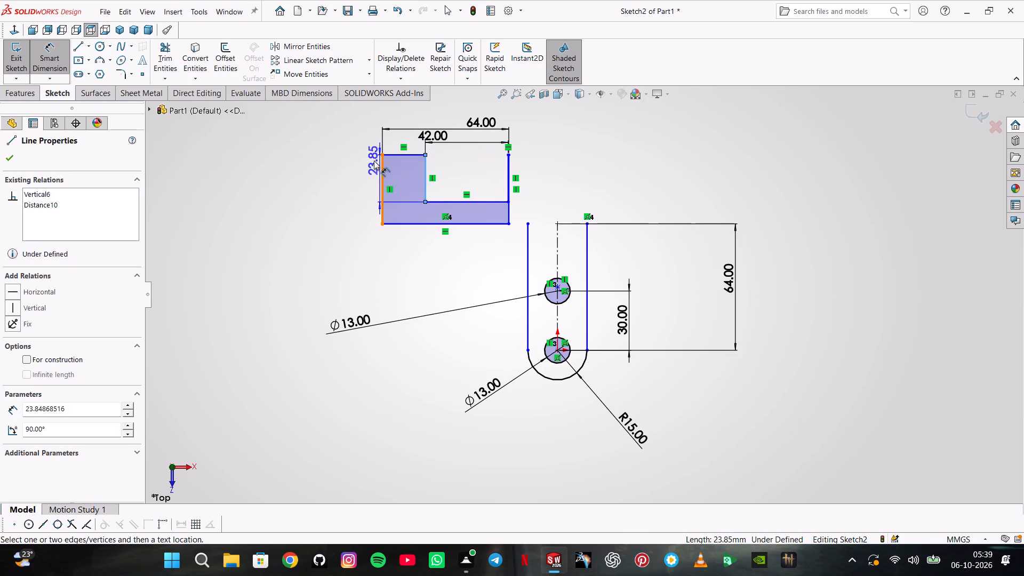
{"action": "left_click", "coordinate": [381, 164]}
{"action": "left_click", "coordinate": [394, 144]}
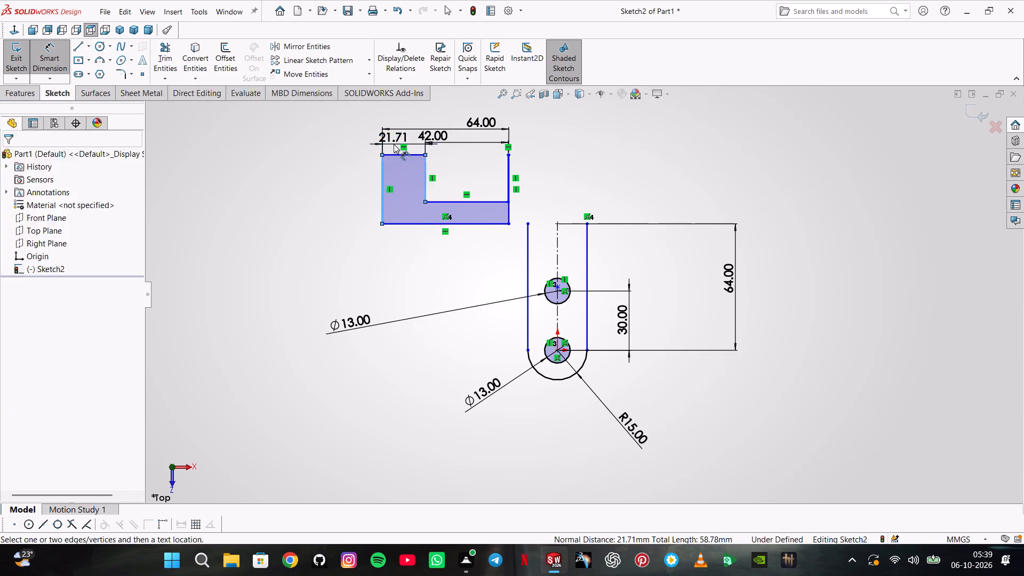
{"action": "type", "text": "11"}
{"action": "key", "text": "Return"}
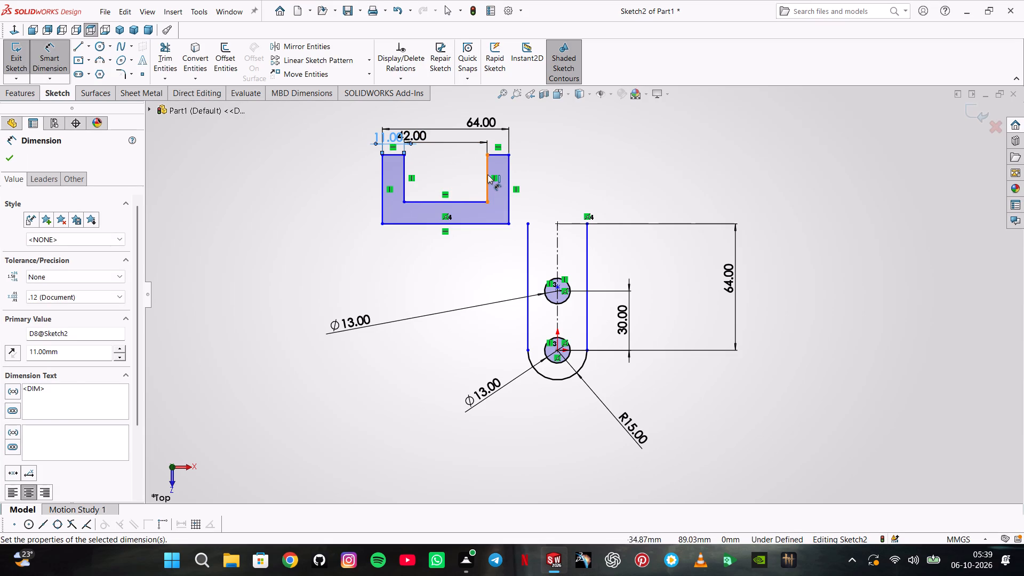
Add a driven width dimension to the U-shape's right arm and move the recess width dimension clear of the neighbouring text.
{"action": "left_click", "coordinate": [487, 174]}
{"action": "left_click", "coordinate": [509, 168]}
{"action": "left_click", "coordinate": [500, 141]}
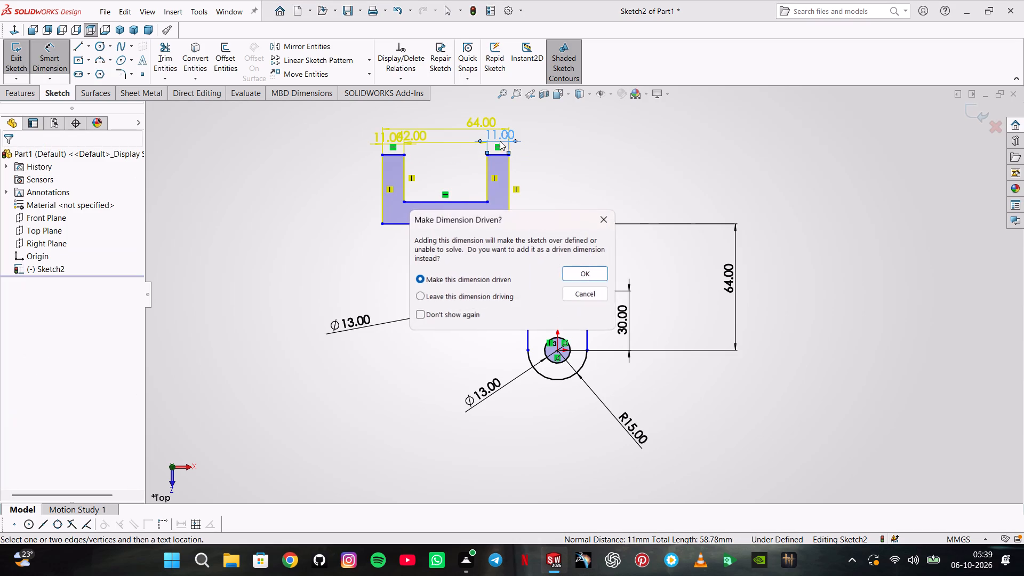
{"action": "left_click", "coordinate": [587, 267]}
{"action": "left_click_drag", "start_coordinate": [424, 136], "coordinate": [458, 147]}
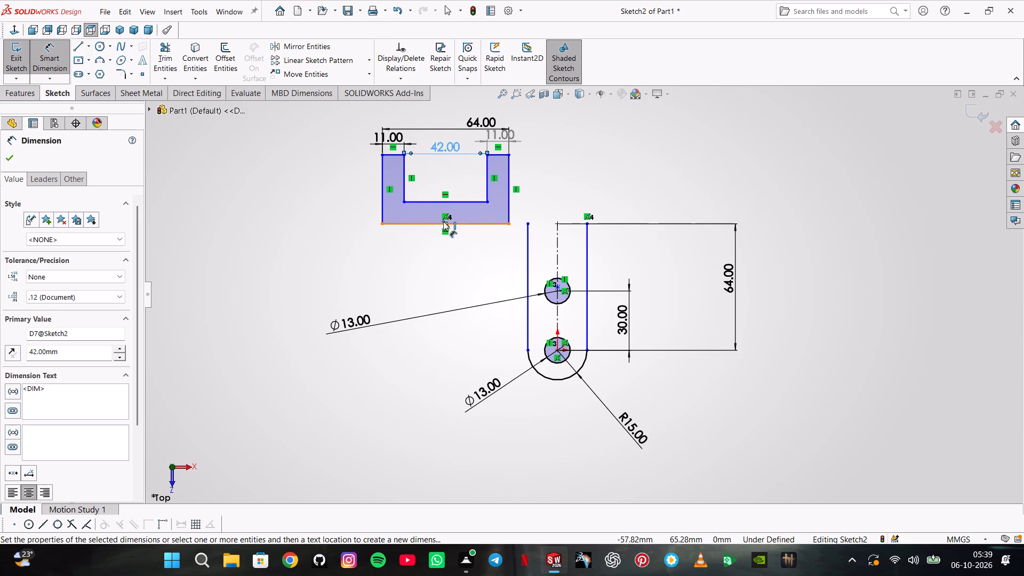
{"action": "key", "text": "Escape"}
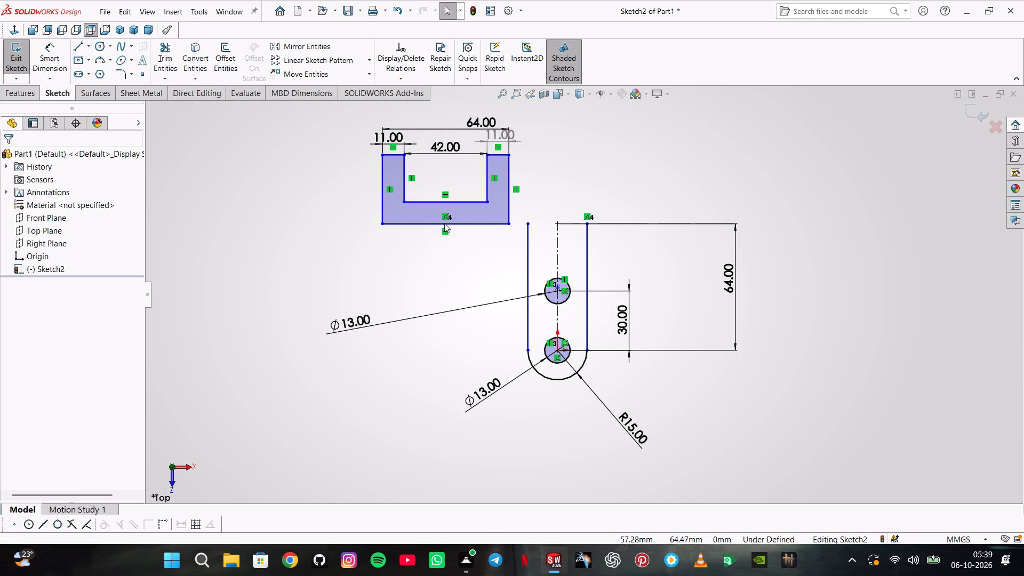
Add a vertical relation between the origin and the midpoint of the U-shape's bottom edge to centre the head over the stem.
{"action": "left_click", "coordinate": [444, 223]}
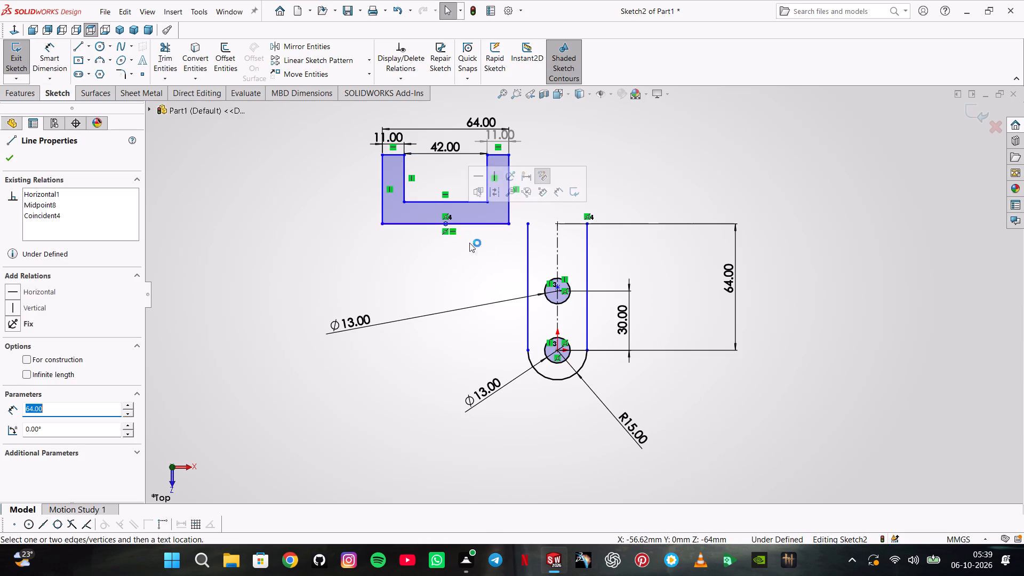
{"action": "left_click", "coordinate": [557, 349]}
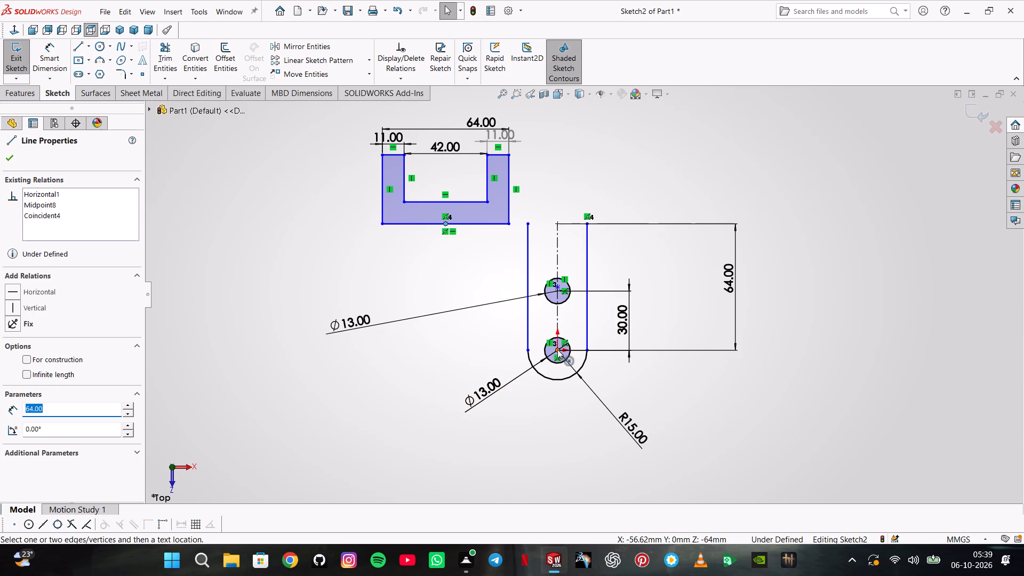
{"action": "left_click", "coordinate": [446, 222], "text": "ctrl"}
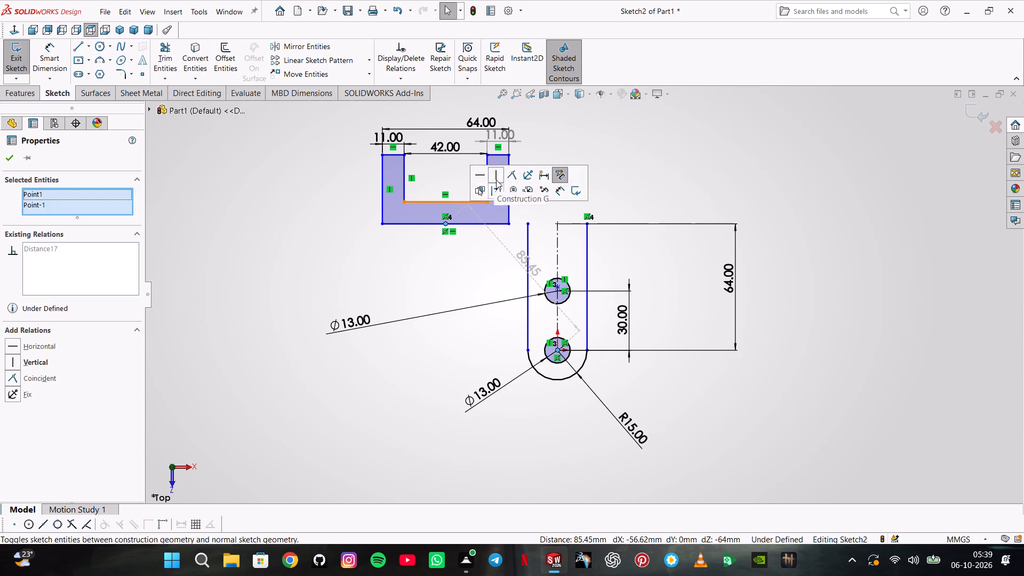
{"action": "left_click", "coordinate": [497, 179]}
{"action": "key", "text": "Escape"}
{"action": "key", "text": "Escape"}
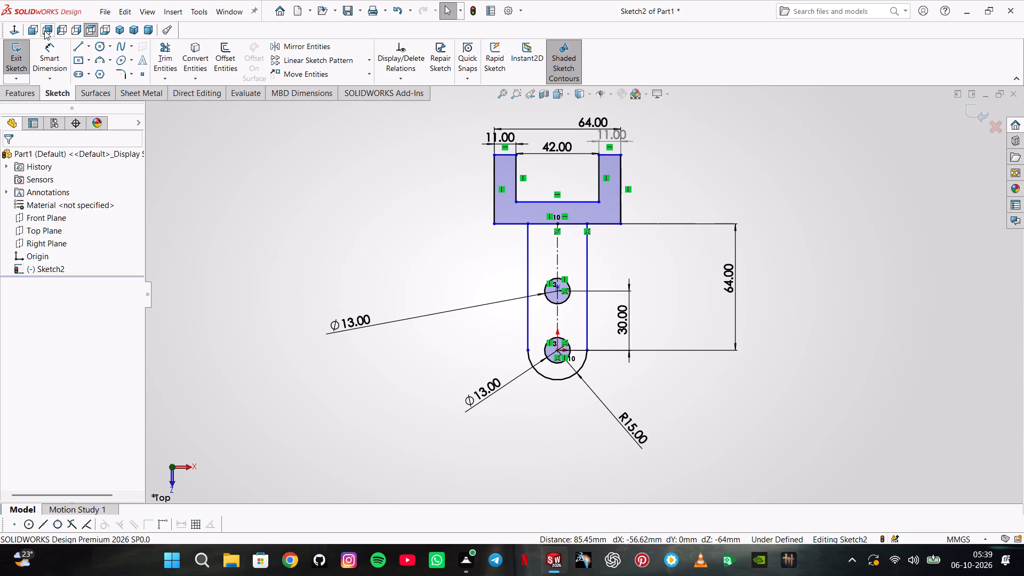
Dimension the U-shape's overall height, from the left arm's top edge to the bottom edge, as 35 mm.
{"action": "left_click", "coordinate": [44, 54]}
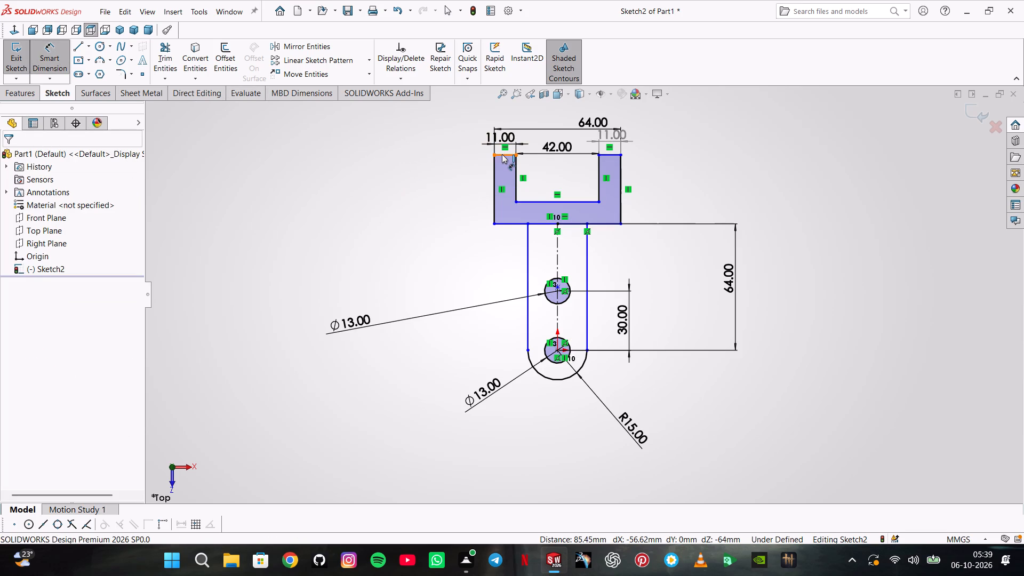
{"action": "left_click", "coordinate": [502, 154]}
{"action": "left_click", "coordinate": [501, 222]}
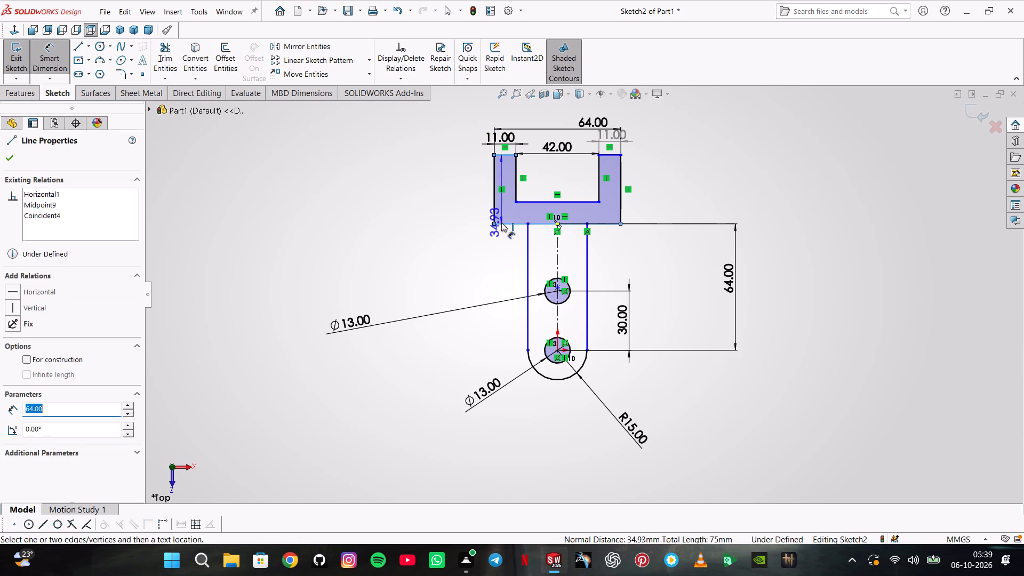
{"action": "left_click", "coordinate": [391, 170]}
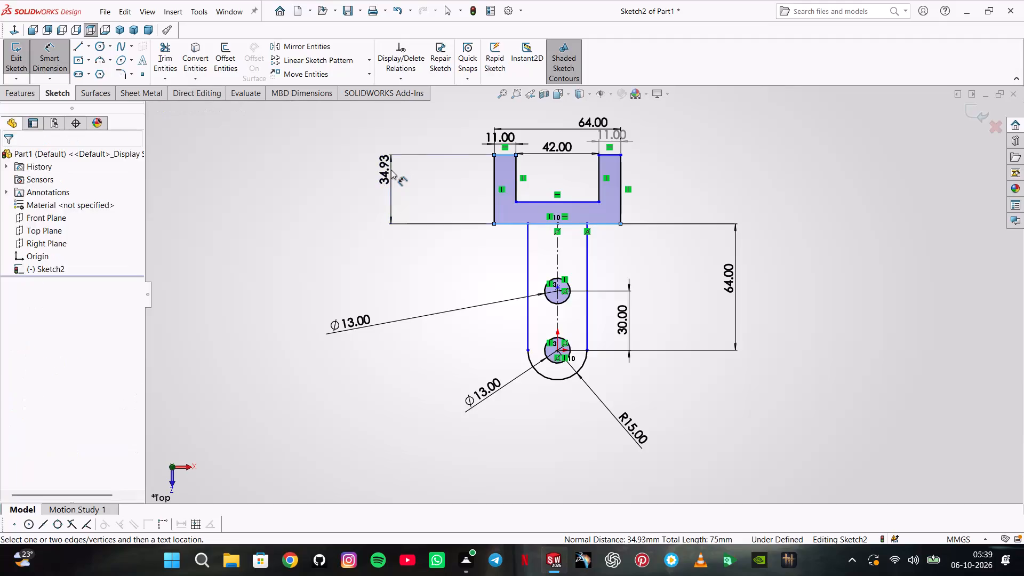
{"action": "type", "text": "35"}
{"action": "key", "text": "Return"}
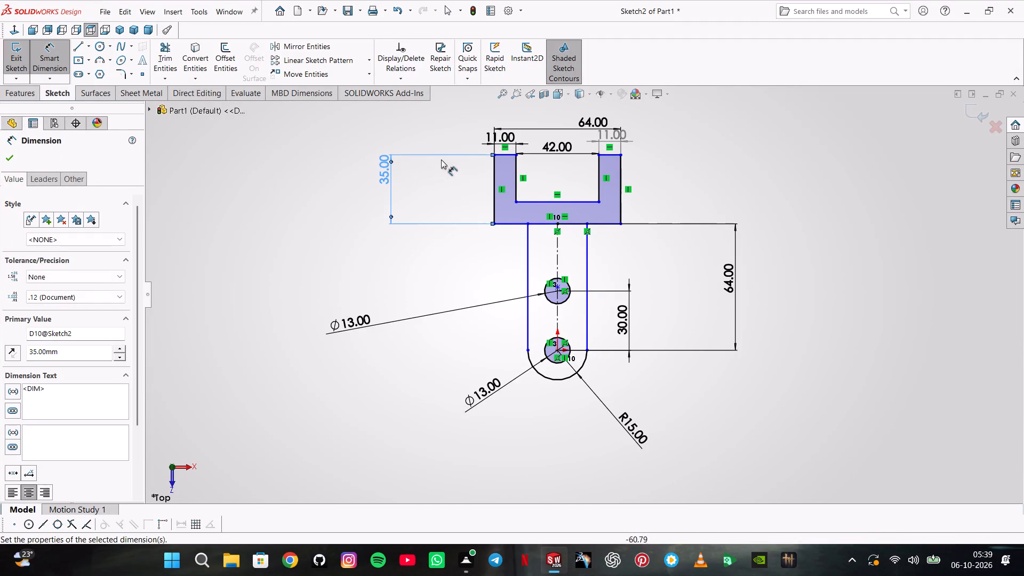
Dimension the distance from the recess floor to the U-shape's bottom edge as 18 mm and place it inside the overall height dimension.
{"action": "left_click", "coordinate": [524, 203]}
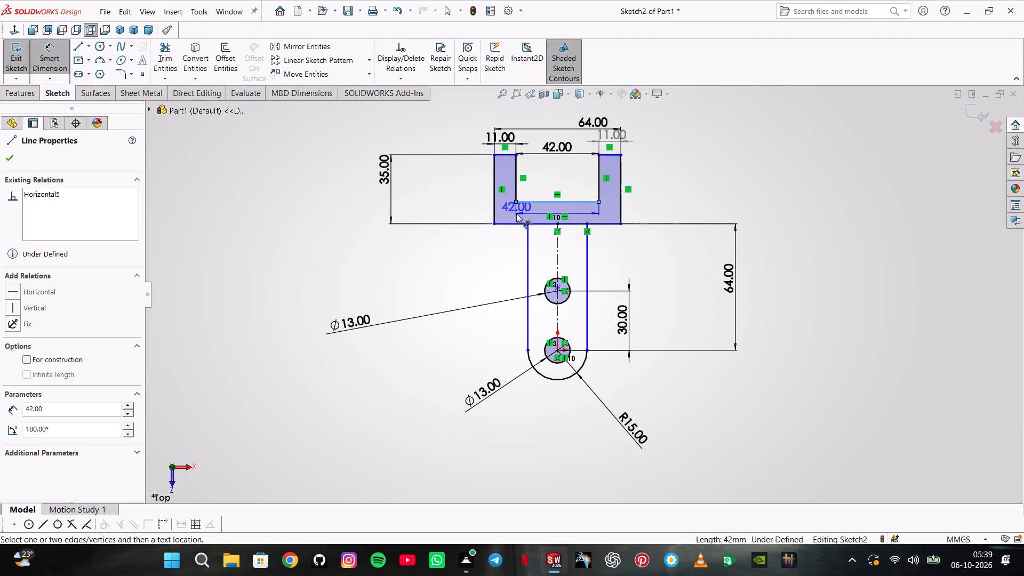
{"action": "left_click", "coordinate": [513, 223]}
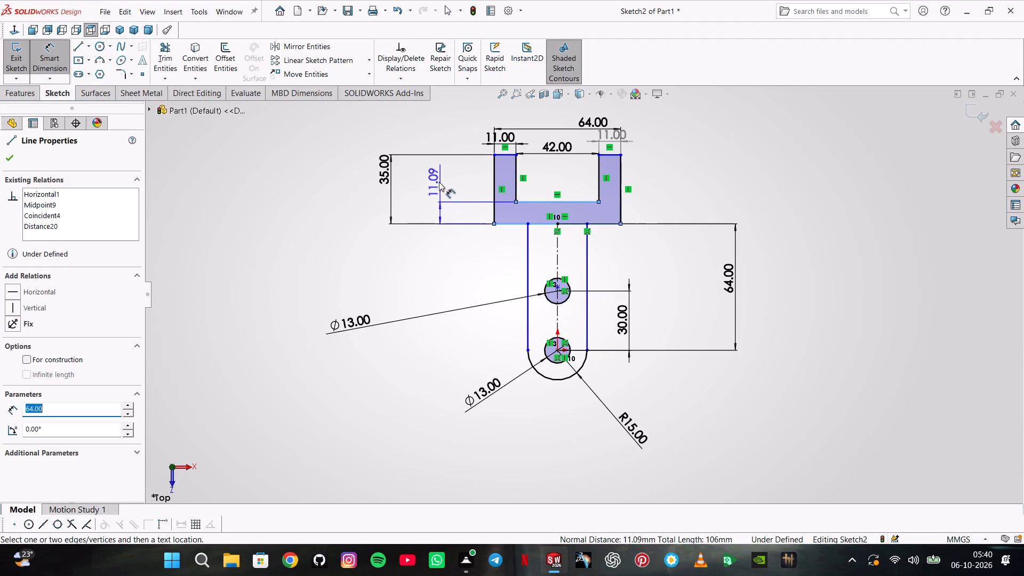
{"action": "left_click", "coordinate": [413, 196]}
{"action": "type", "text": "18"}
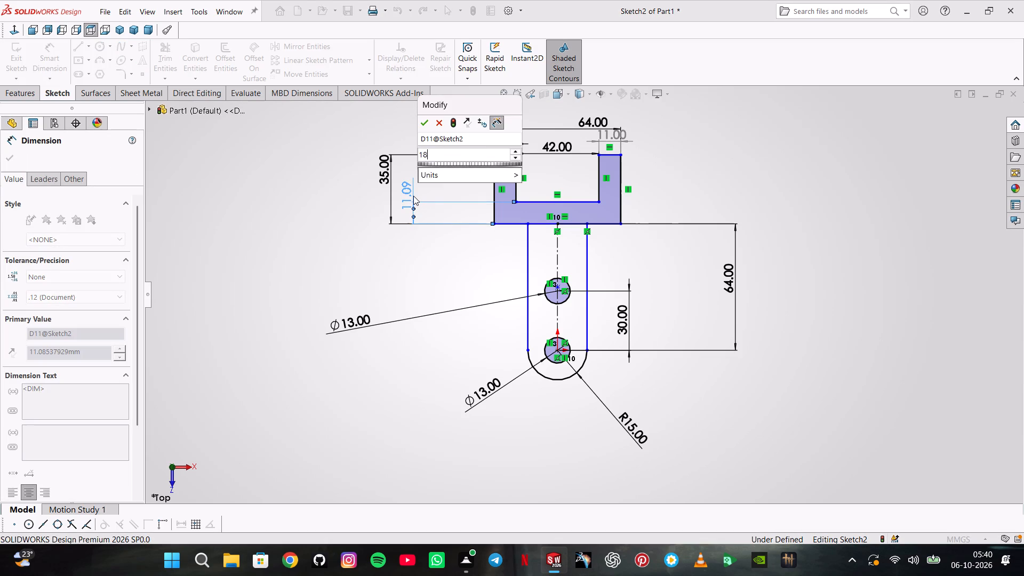
{"action": "key", "text": "Return"}
{"action": "left_click_drag", "start_coordinate": [407, 177], "coordinate": [405, 185]}
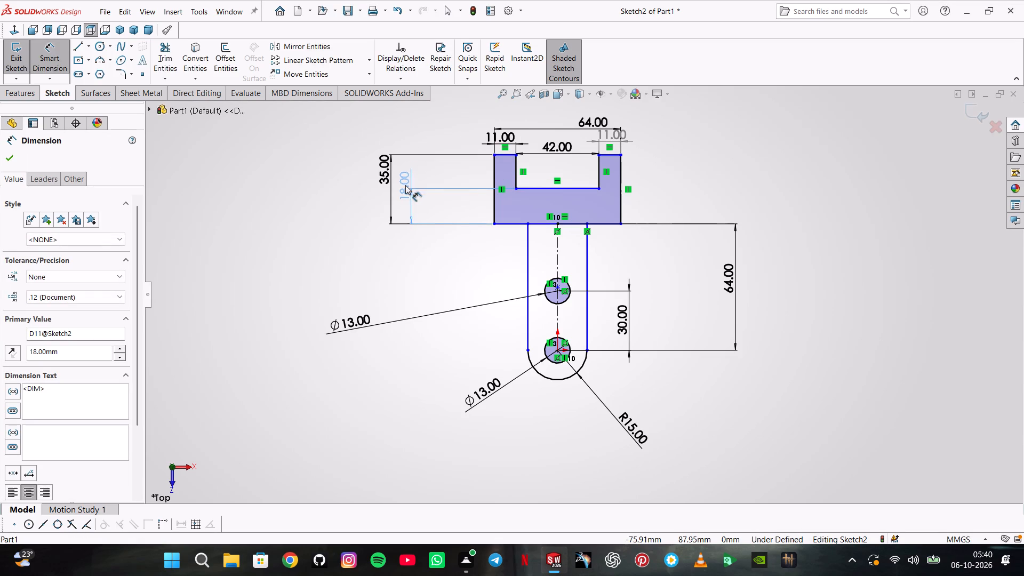
{"action": "left_click_drag", "start_coordinate": [405, 185], "coordinate": [419, 204]}
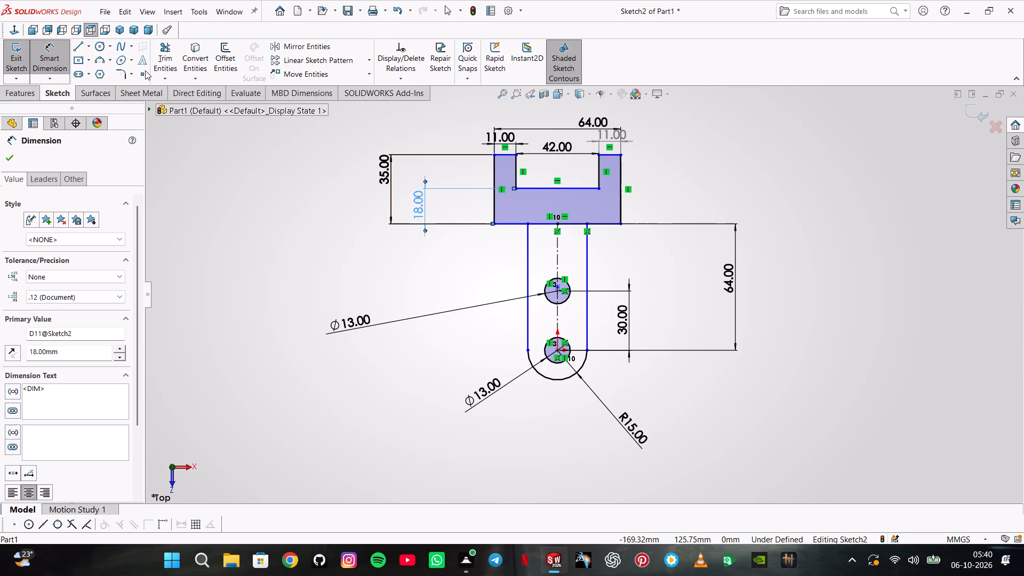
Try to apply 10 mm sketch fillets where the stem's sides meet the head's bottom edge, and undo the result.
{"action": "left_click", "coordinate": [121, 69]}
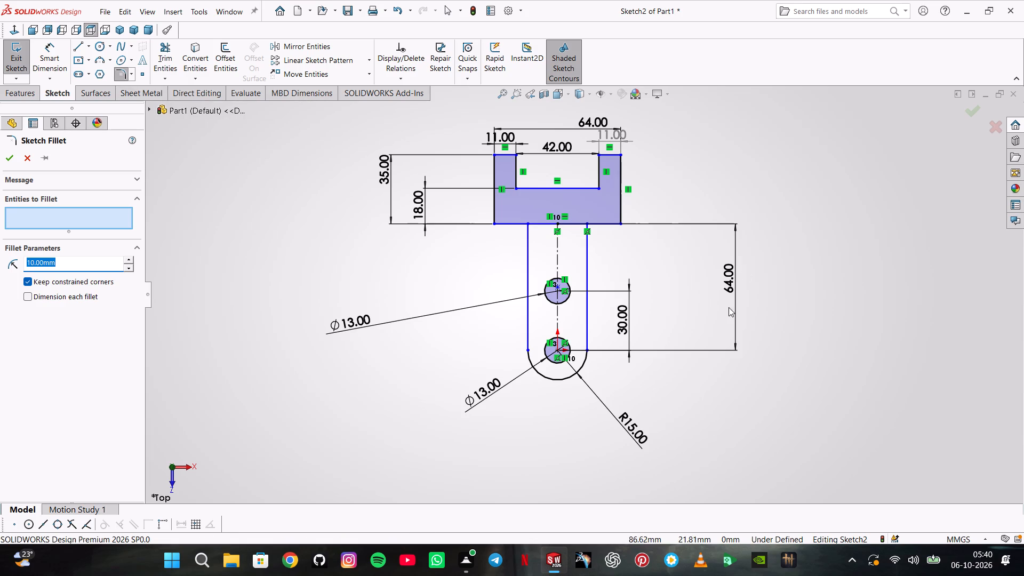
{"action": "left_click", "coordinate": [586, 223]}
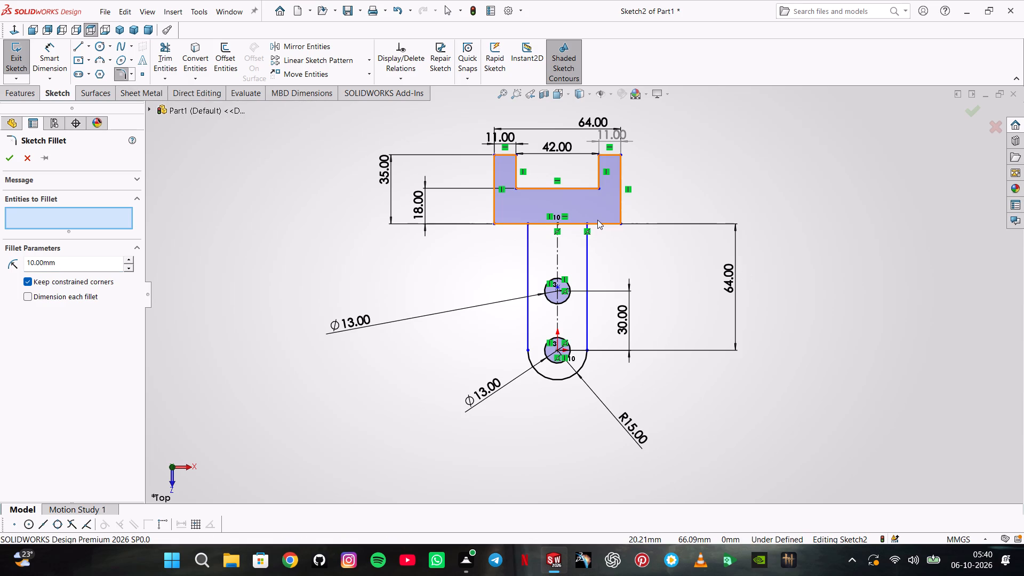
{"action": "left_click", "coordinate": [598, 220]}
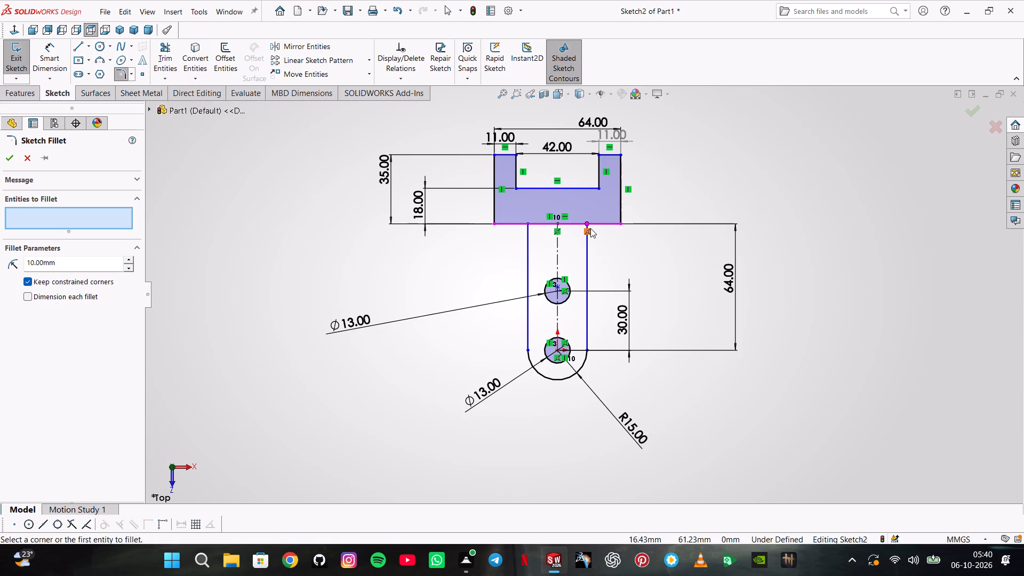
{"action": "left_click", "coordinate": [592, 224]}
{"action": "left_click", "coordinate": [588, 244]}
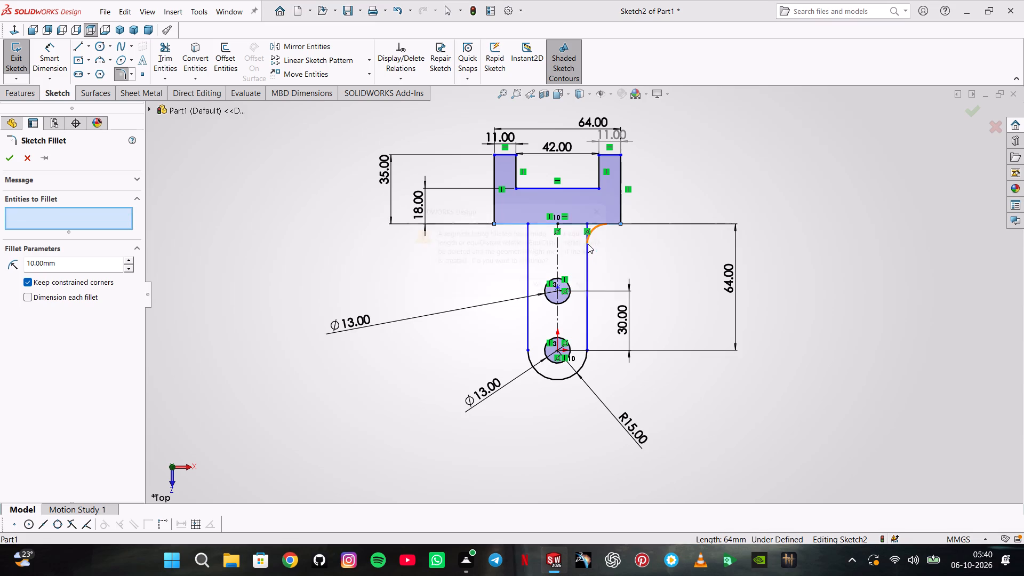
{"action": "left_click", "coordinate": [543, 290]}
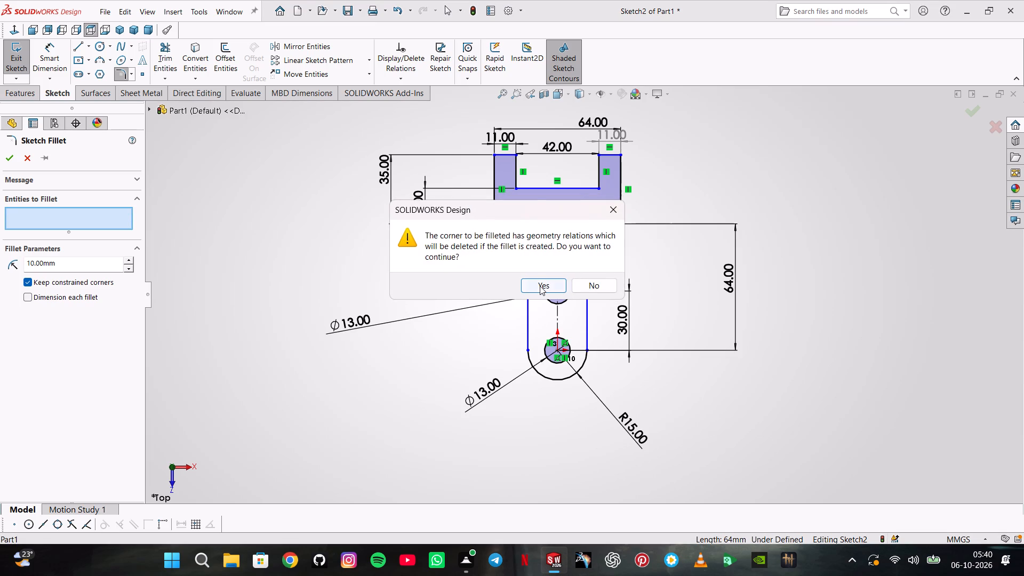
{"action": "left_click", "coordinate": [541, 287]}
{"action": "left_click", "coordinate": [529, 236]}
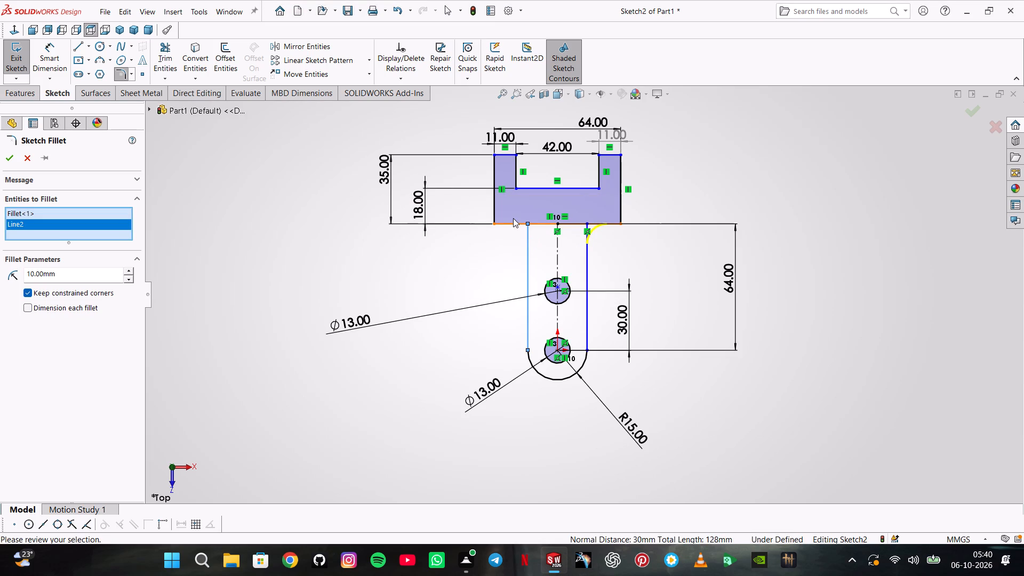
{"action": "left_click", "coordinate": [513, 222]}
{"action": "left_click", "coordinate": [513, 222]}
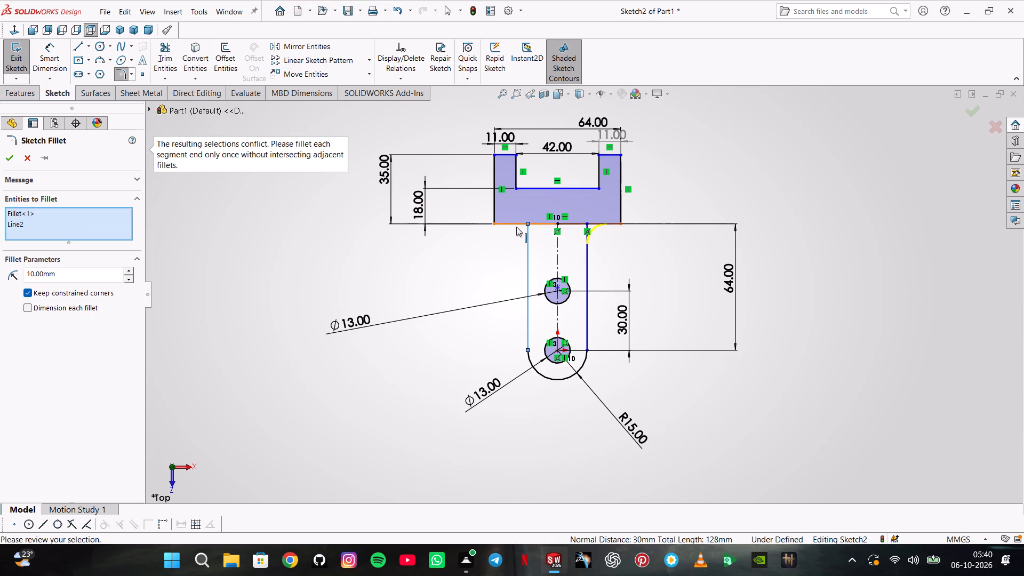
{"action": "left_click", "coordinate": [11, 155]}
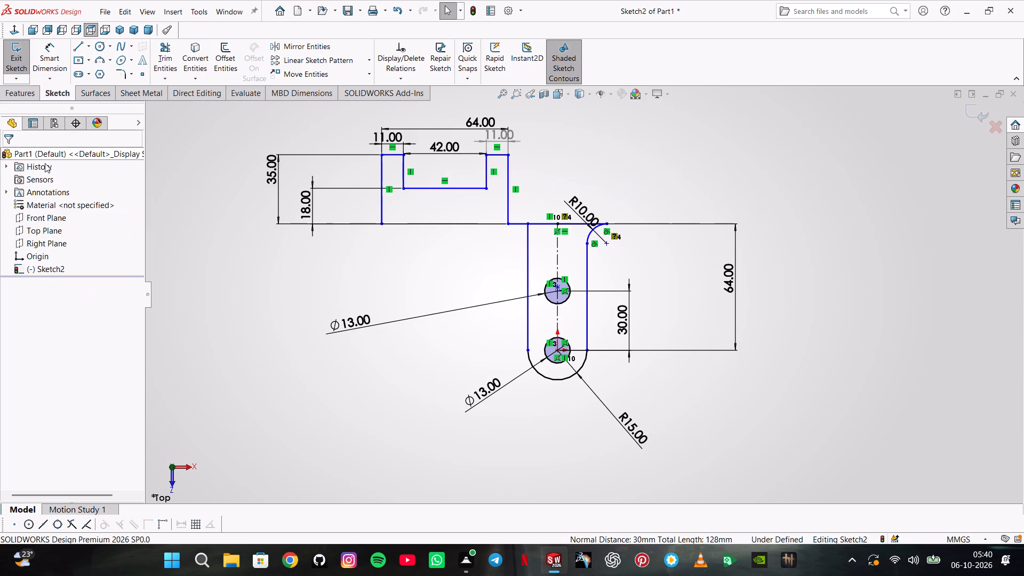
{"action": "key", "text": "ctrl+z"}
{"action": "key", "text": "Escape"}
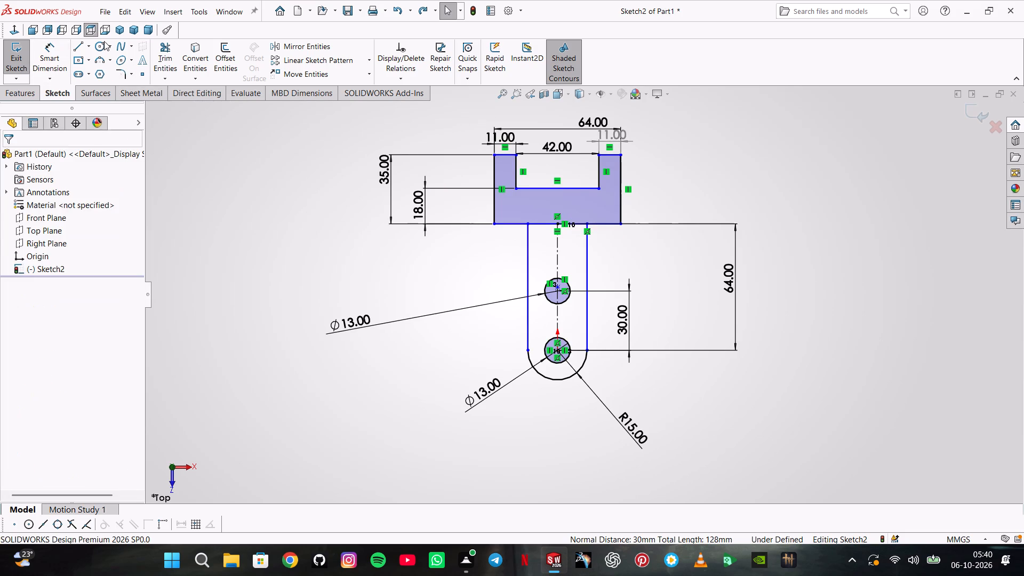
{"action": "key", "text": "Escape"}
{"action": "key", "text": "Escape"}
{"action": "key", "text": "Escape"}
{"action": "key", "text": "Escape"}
Trim away the head's bottom edge between the stem's two sides, accepting deletion of its midpoint relation.
{"action": "left_click", "coordinate": [171, 57]}
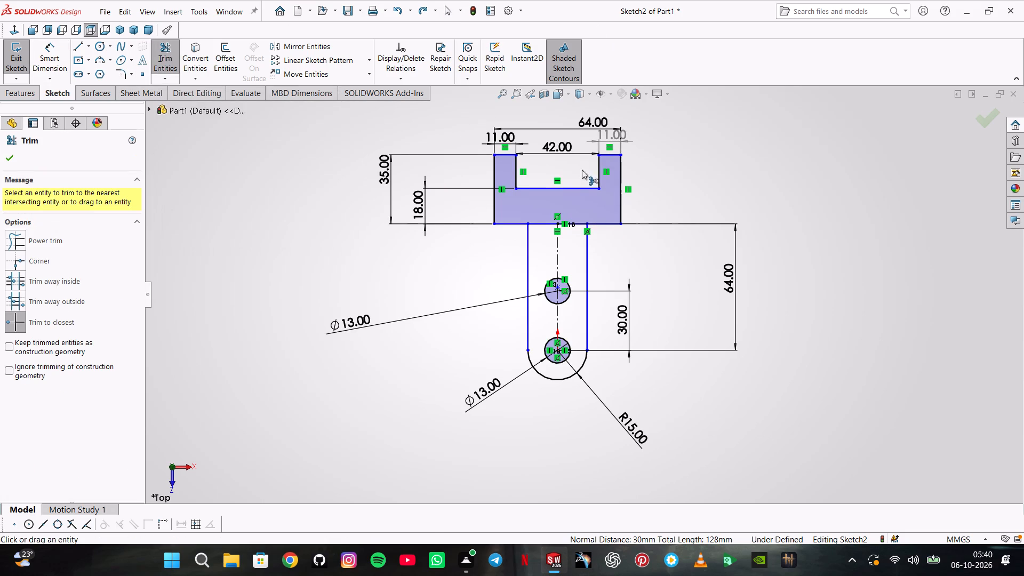
{"action": "left_click", "coordinate": [541, 227]}
{"action": "left_click", "coordinate": [556, 288]}
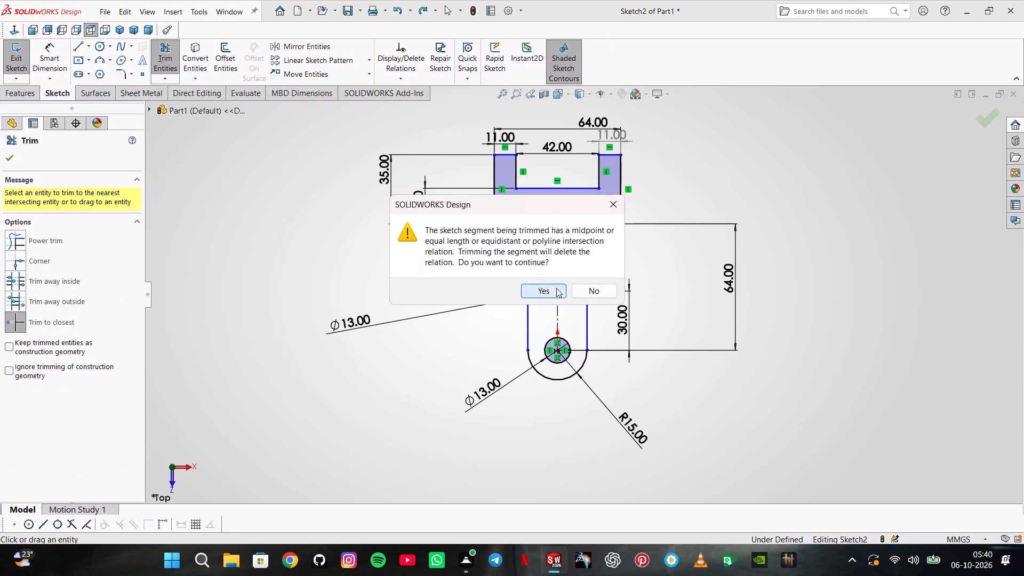
{"action": "left_click", "coordinate": [577, 224]}
{"action": "left_click", "coordinate": [571, 223]}
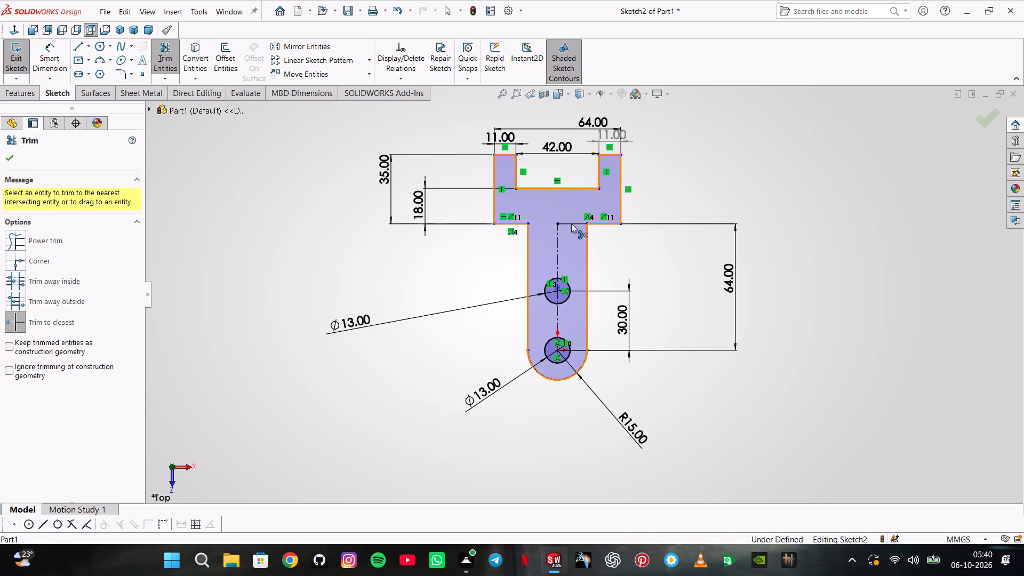
Apply 10 mm sketch fillets to both corners where the stem meets the U-shaped head.
{"action": "left_click", "coordinate": [125, 76]}
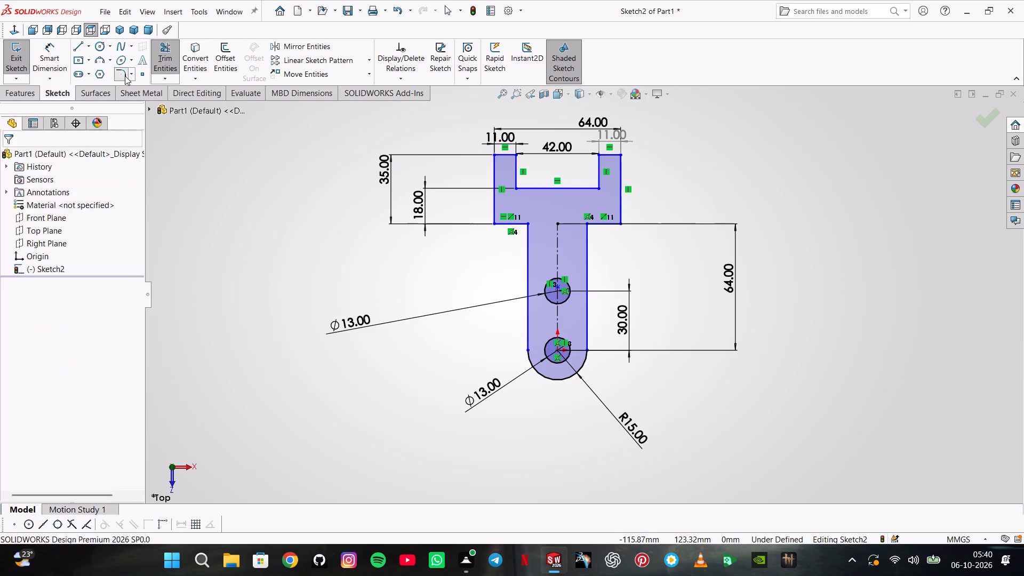
{"action": "left_click", "coordinate": [526, 224]}
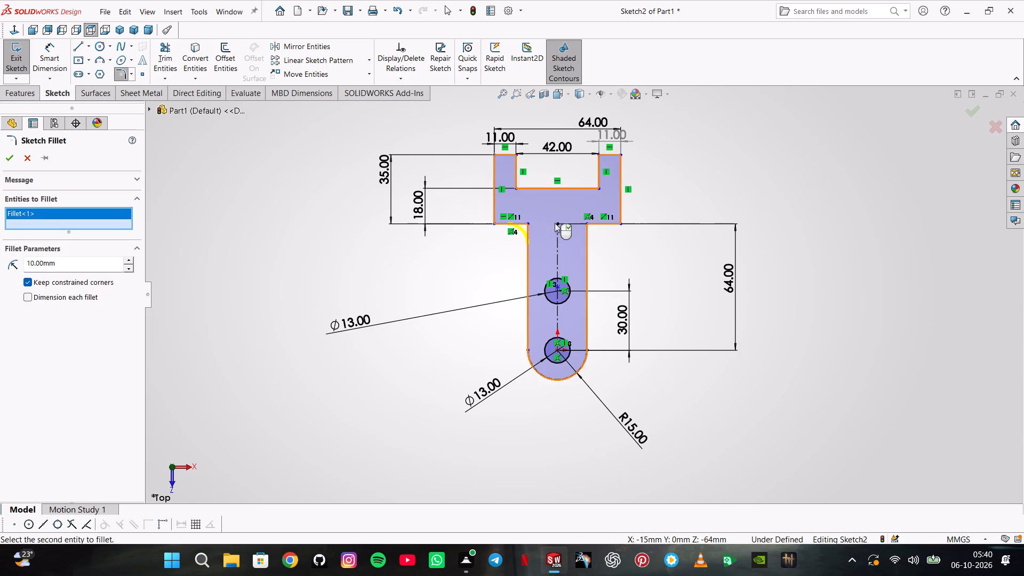
{"action": "left_click", "coordinate": [586, 221]}
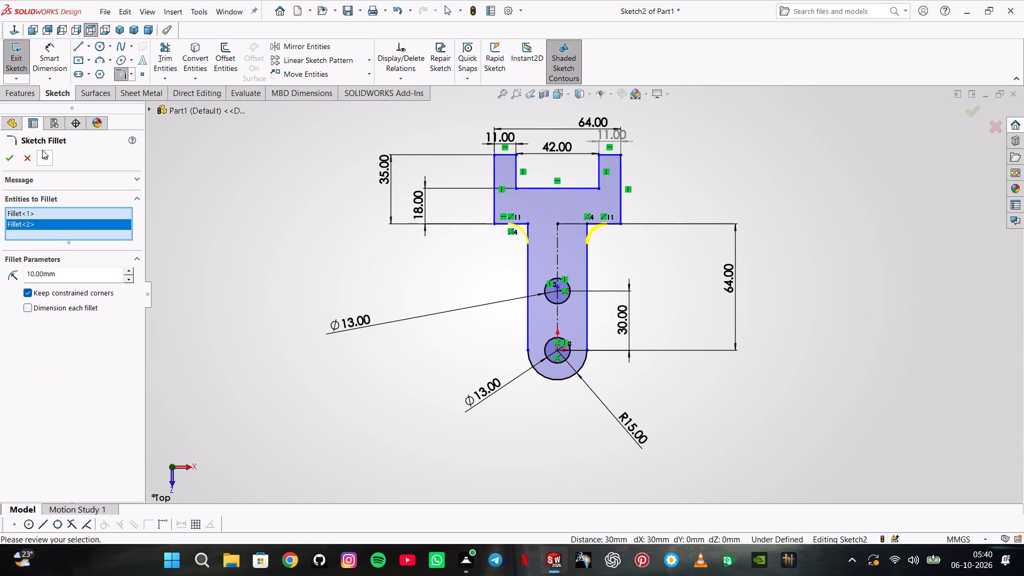
{"action": "left_click", "coordinate": [5, 156]}
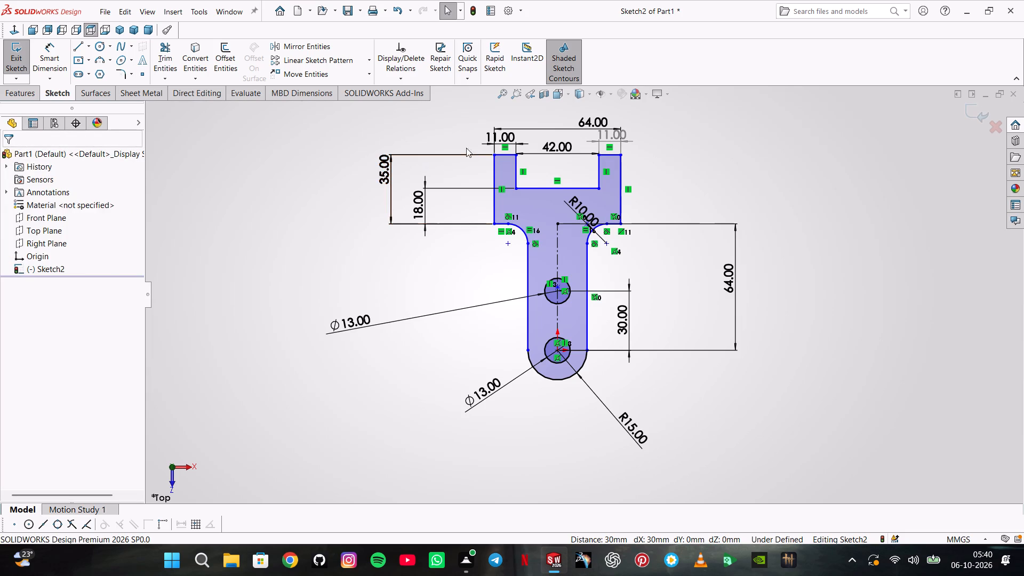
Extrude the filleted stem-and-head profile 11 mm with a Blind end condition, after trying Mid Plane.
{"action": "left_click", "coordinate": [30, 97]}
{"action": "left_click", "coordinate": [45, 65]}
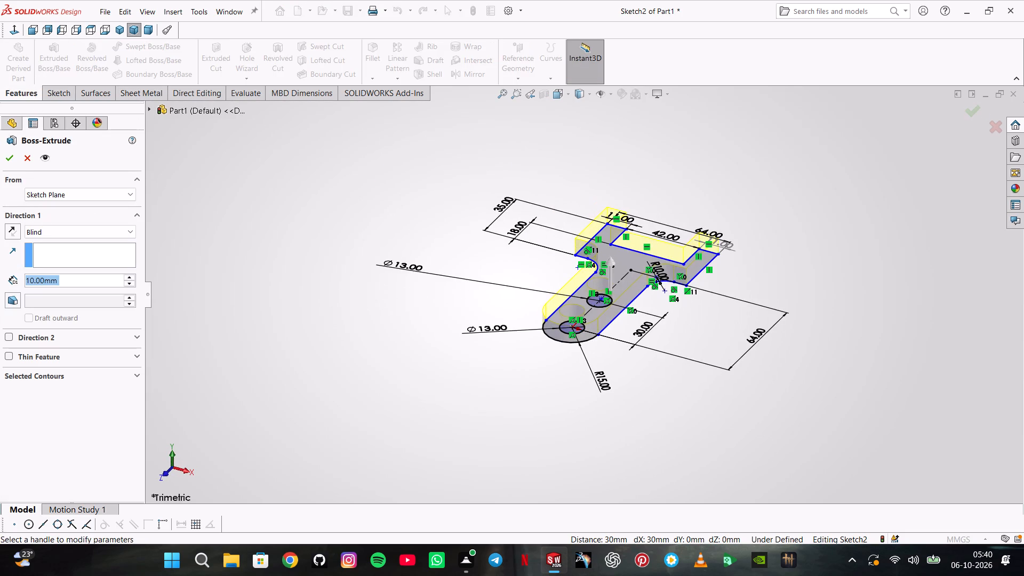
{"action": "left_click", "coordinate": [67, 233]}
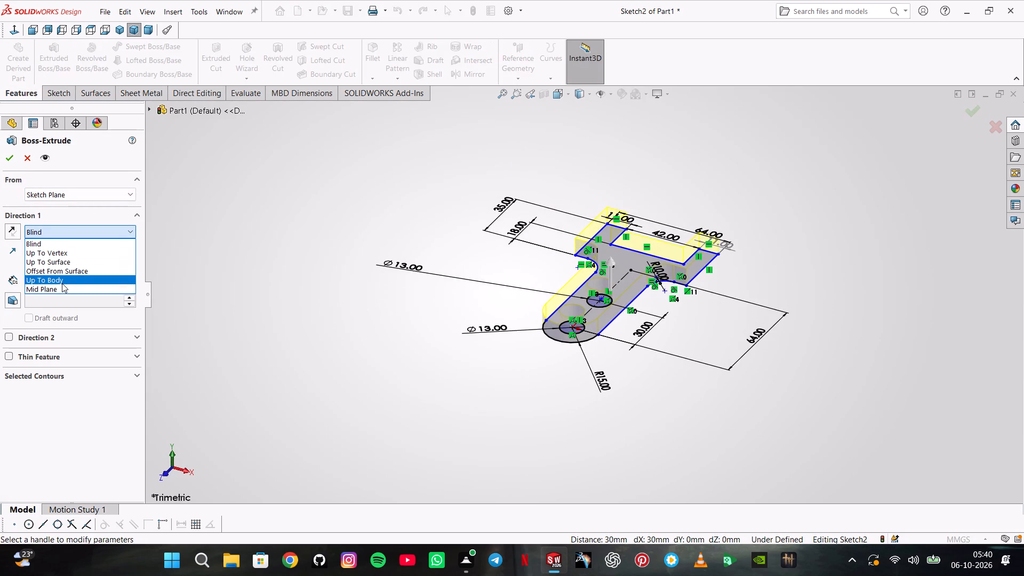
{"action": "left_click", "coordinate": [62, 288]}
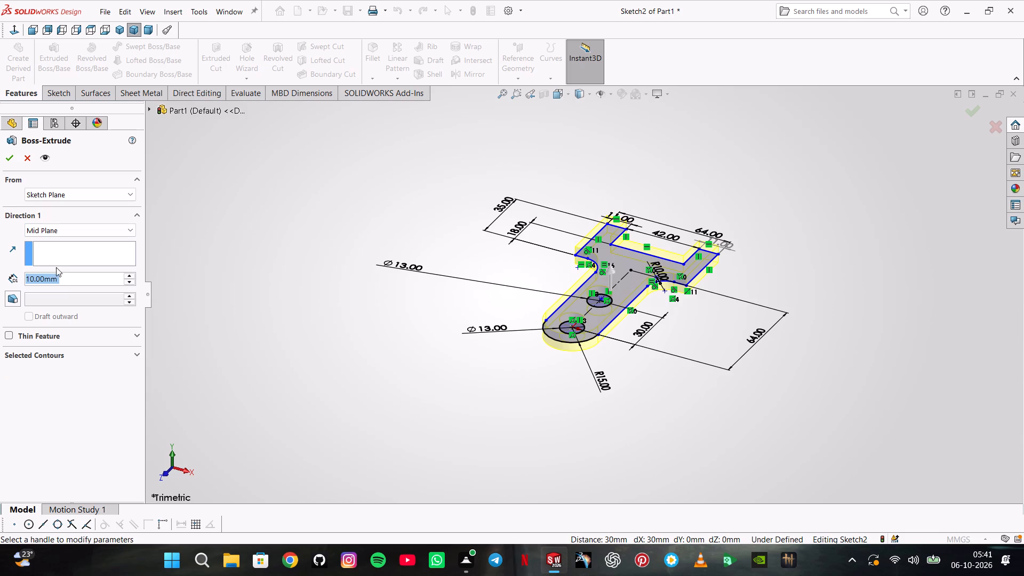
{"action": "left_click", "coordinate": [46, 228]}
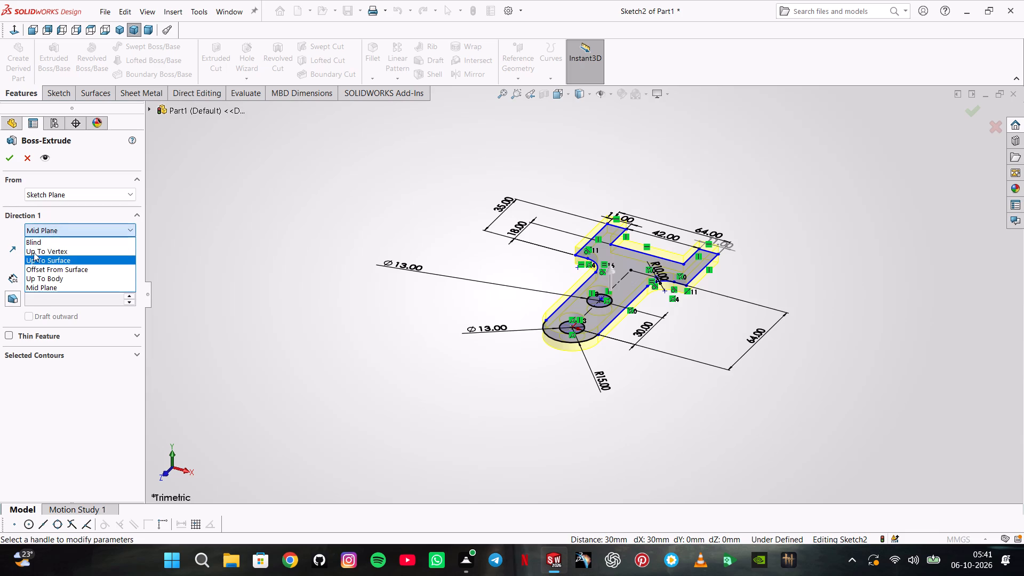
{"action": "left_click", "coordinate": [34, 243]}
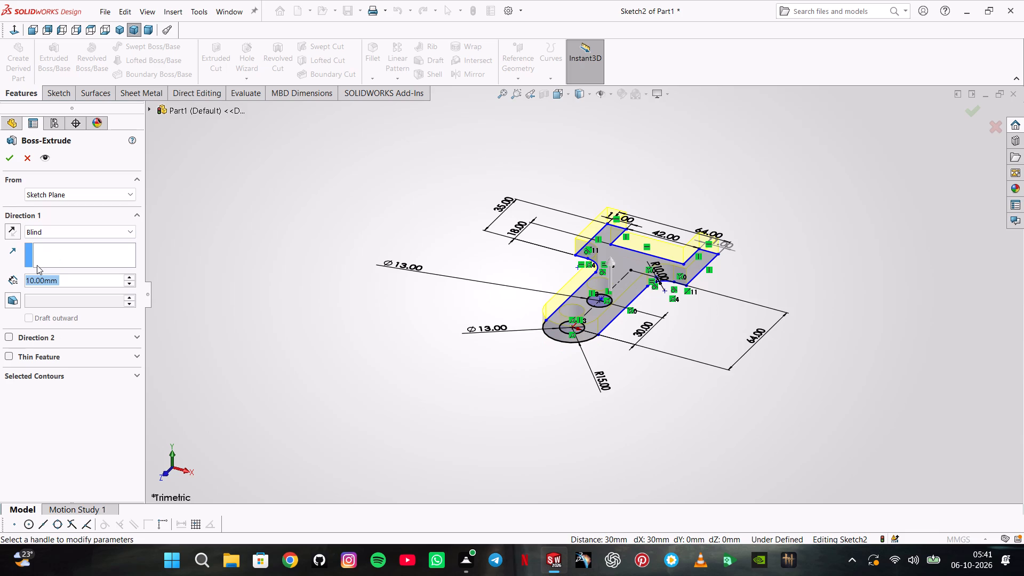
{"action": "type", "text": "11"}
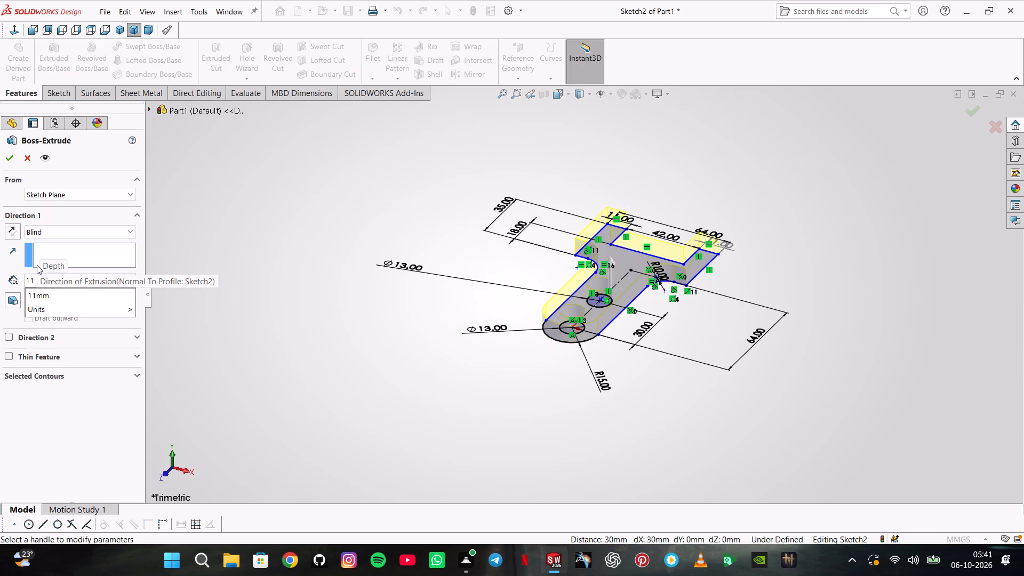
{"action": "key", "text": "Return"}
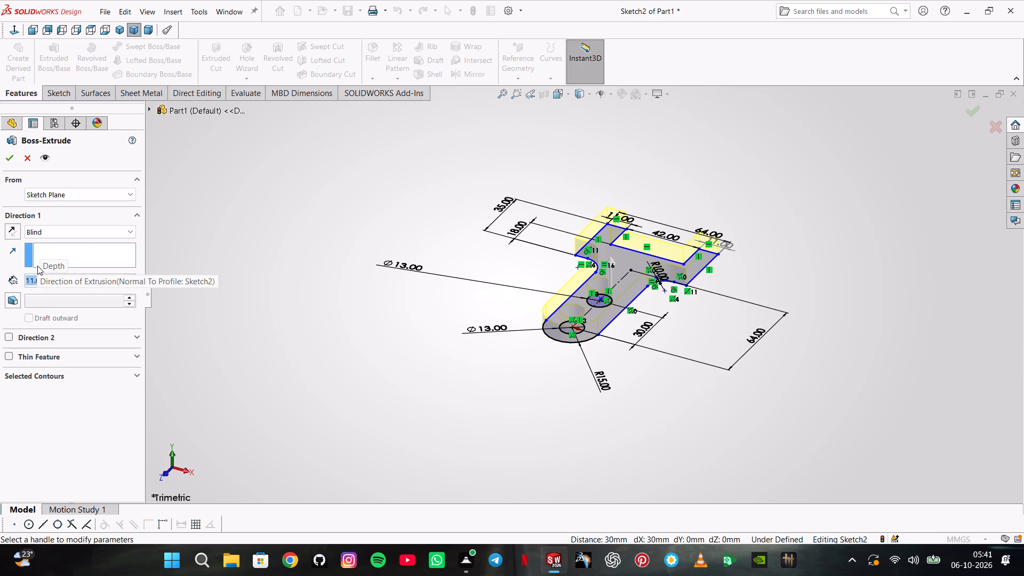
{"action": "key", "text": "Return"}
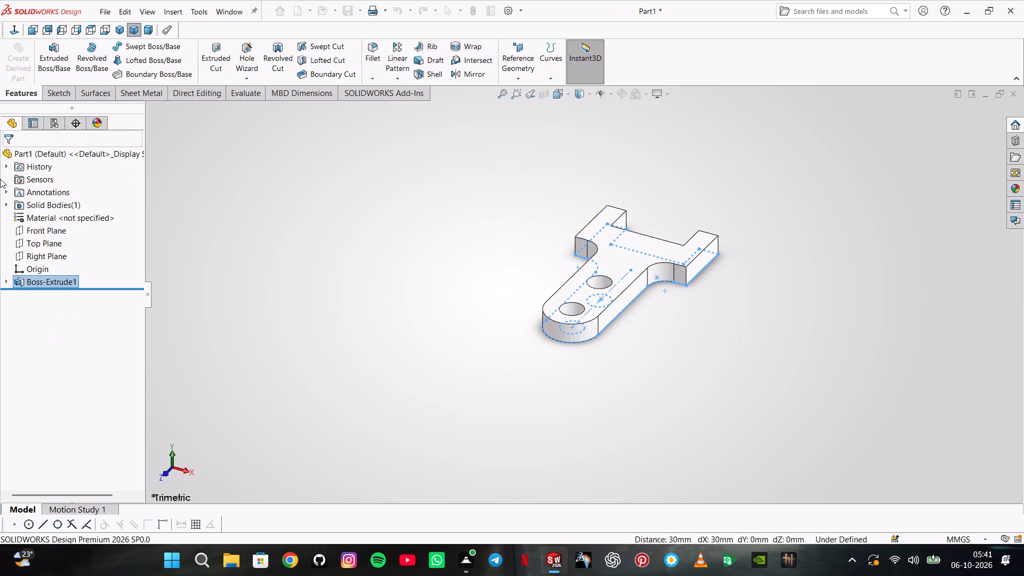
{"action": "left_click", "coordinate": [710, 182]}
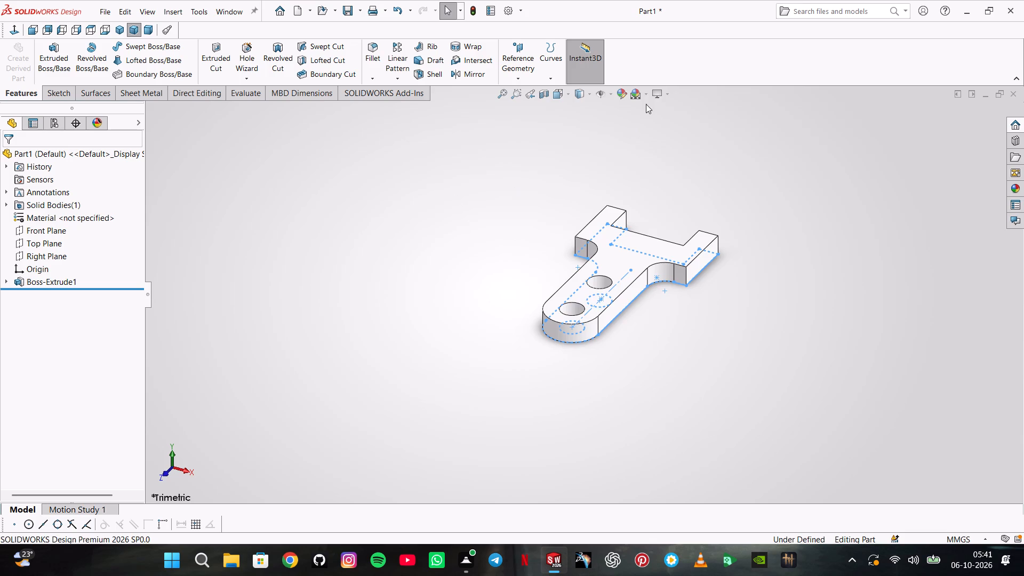
Apply a different scene preset to the part's display.
{"action": "left_click", "coordinate": [647, 97]}
{"action": "left_click", "coordinate": [660, 138]}
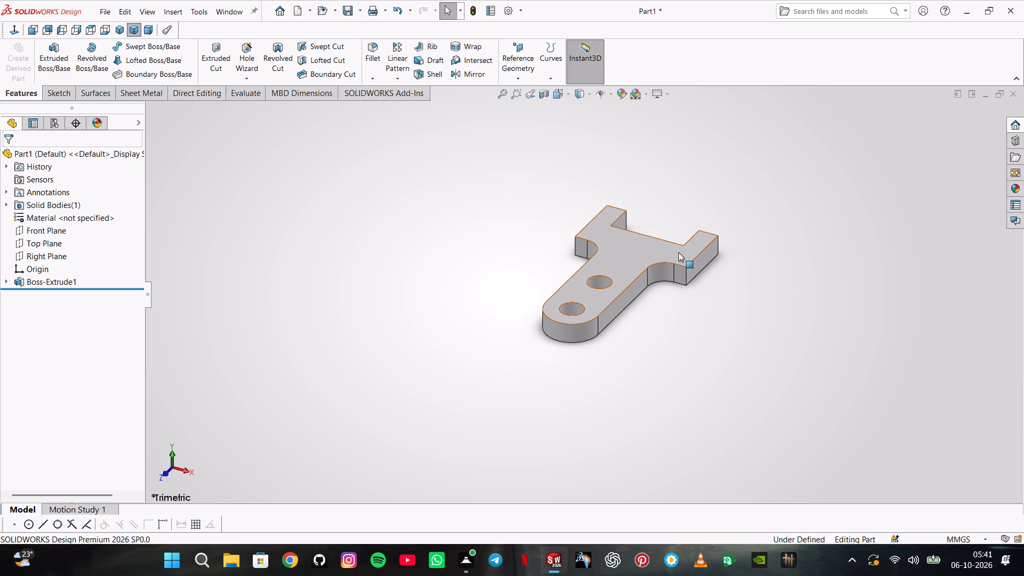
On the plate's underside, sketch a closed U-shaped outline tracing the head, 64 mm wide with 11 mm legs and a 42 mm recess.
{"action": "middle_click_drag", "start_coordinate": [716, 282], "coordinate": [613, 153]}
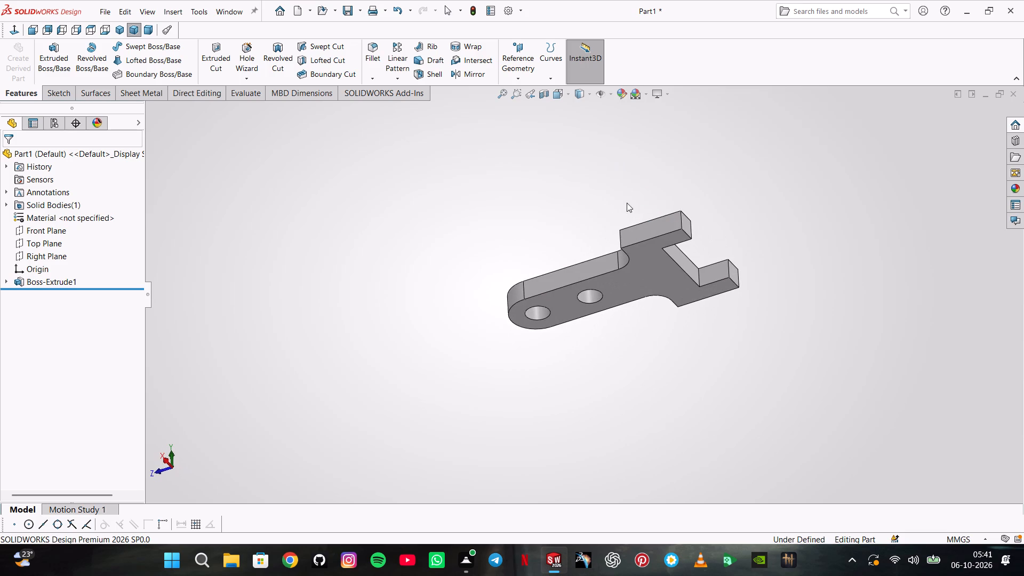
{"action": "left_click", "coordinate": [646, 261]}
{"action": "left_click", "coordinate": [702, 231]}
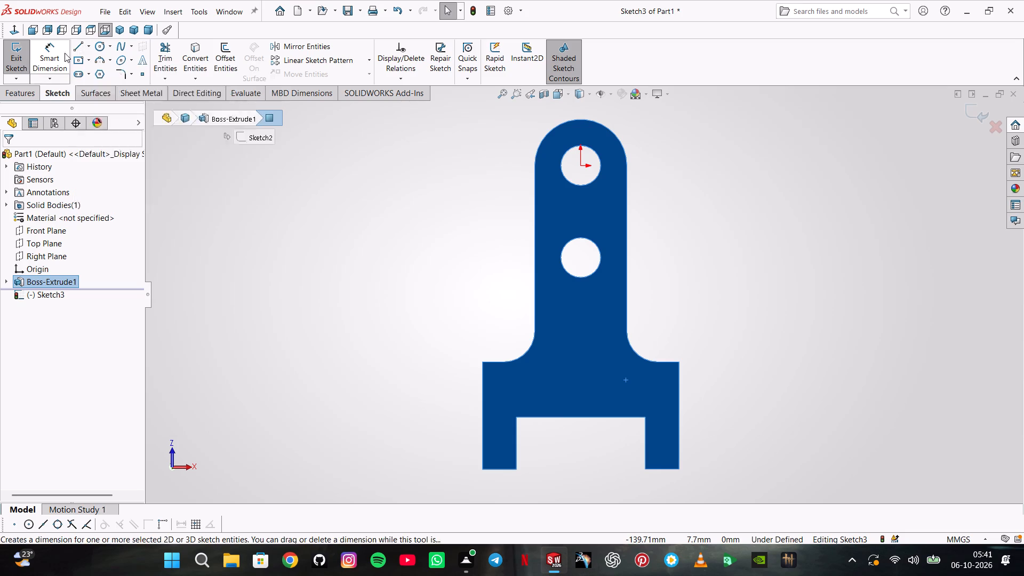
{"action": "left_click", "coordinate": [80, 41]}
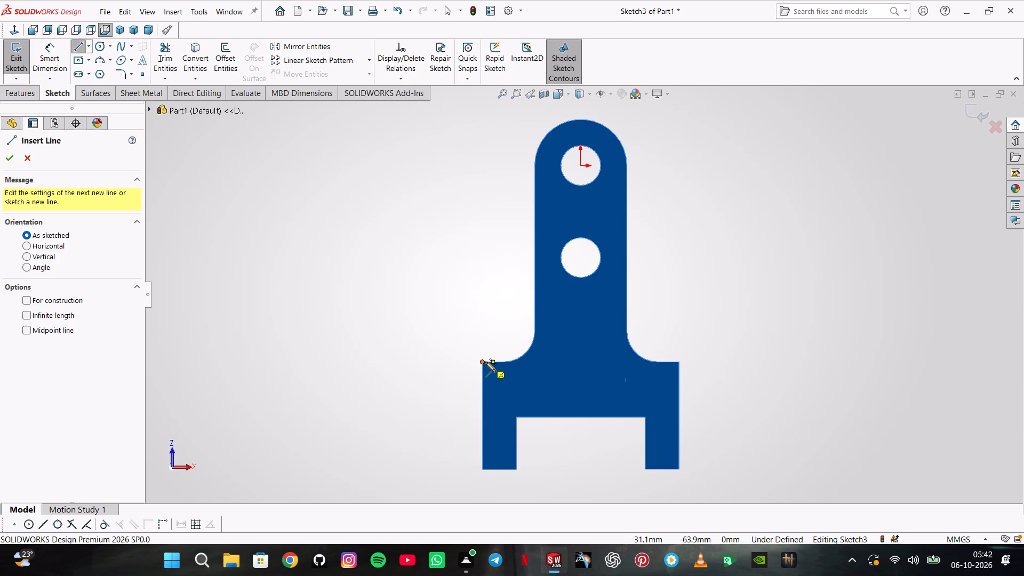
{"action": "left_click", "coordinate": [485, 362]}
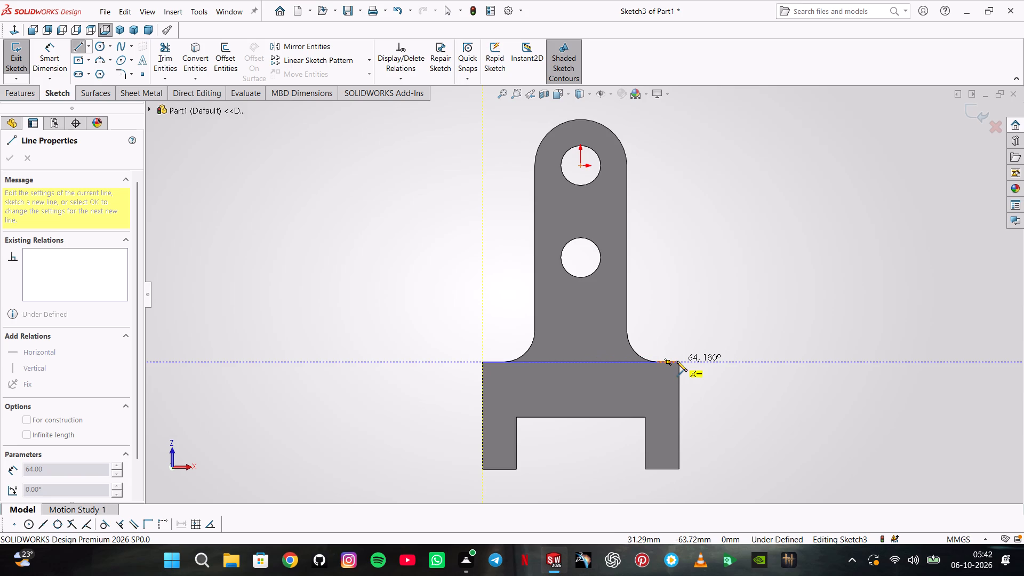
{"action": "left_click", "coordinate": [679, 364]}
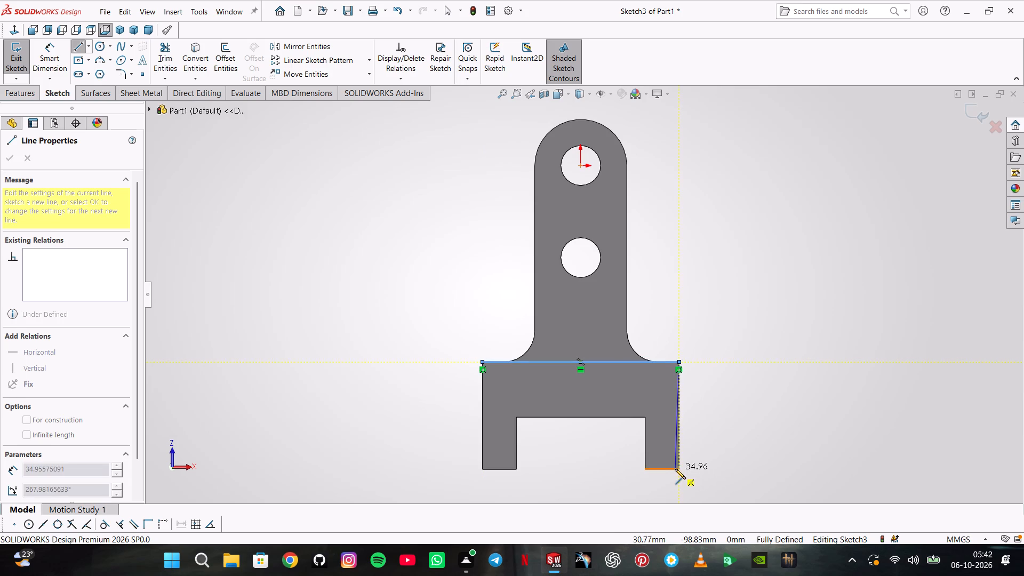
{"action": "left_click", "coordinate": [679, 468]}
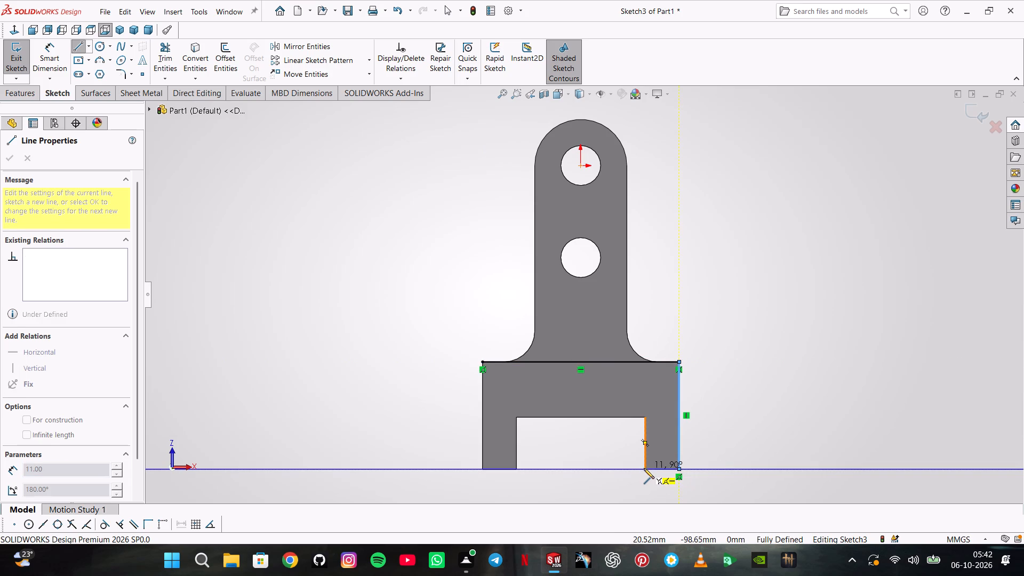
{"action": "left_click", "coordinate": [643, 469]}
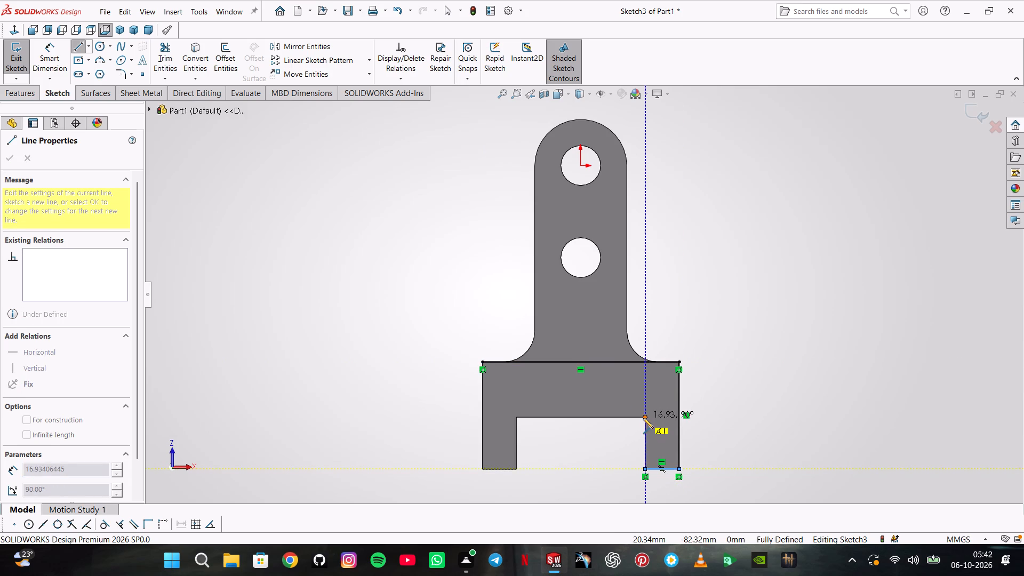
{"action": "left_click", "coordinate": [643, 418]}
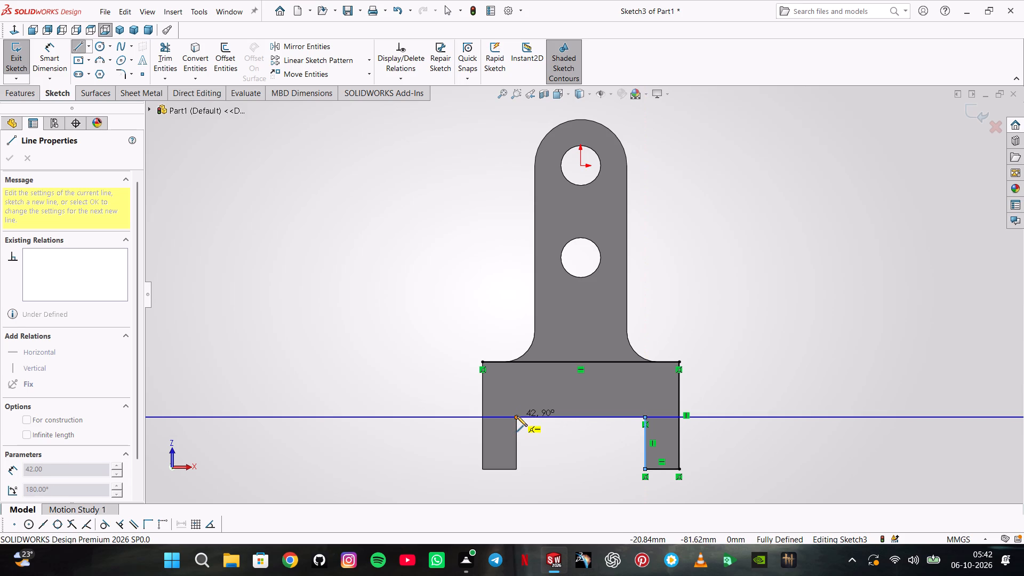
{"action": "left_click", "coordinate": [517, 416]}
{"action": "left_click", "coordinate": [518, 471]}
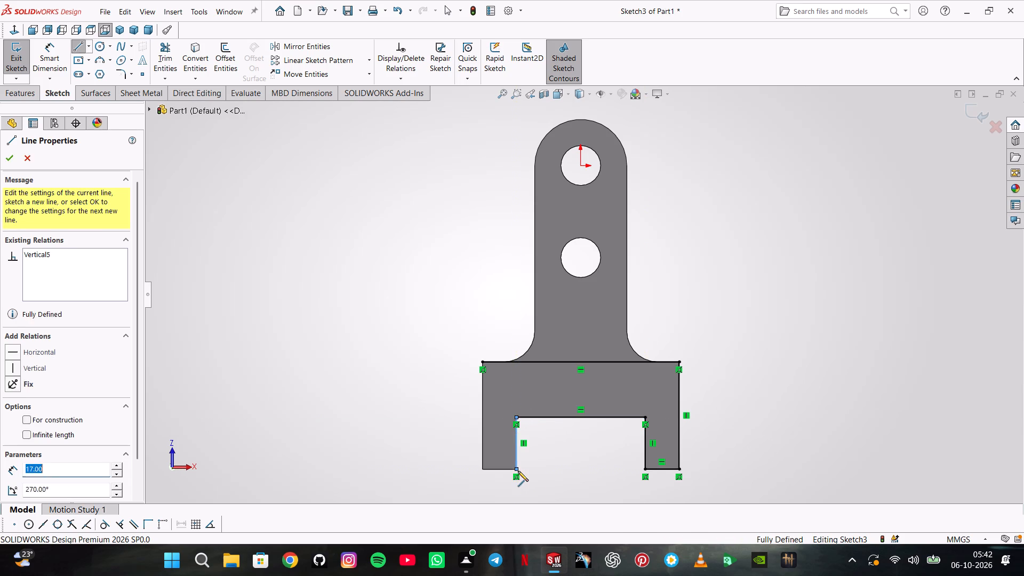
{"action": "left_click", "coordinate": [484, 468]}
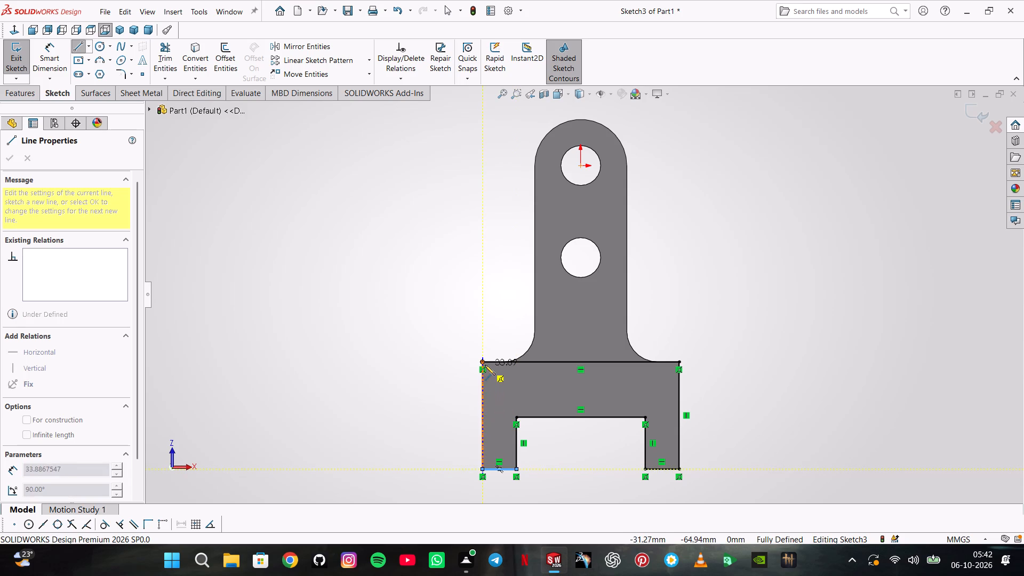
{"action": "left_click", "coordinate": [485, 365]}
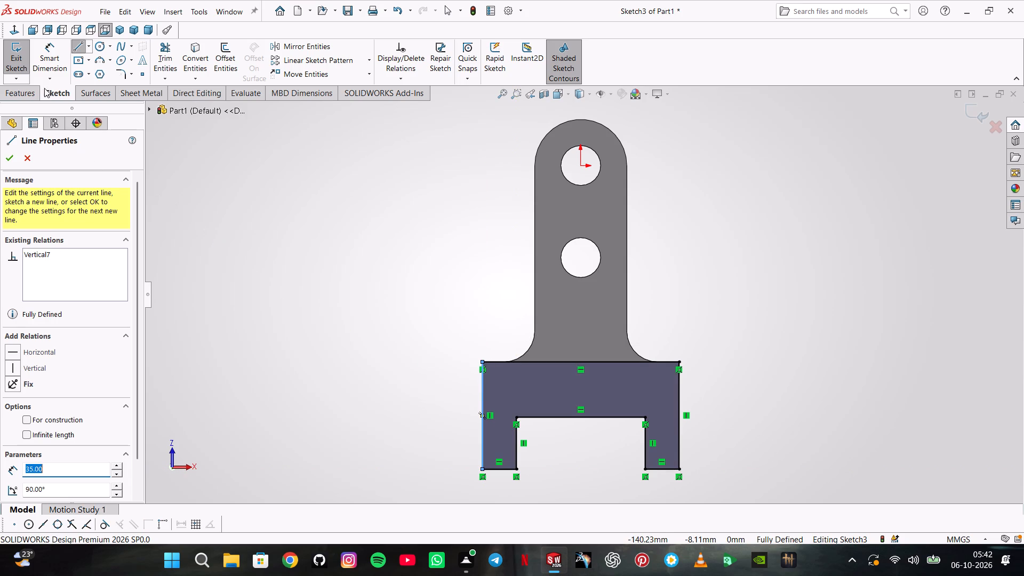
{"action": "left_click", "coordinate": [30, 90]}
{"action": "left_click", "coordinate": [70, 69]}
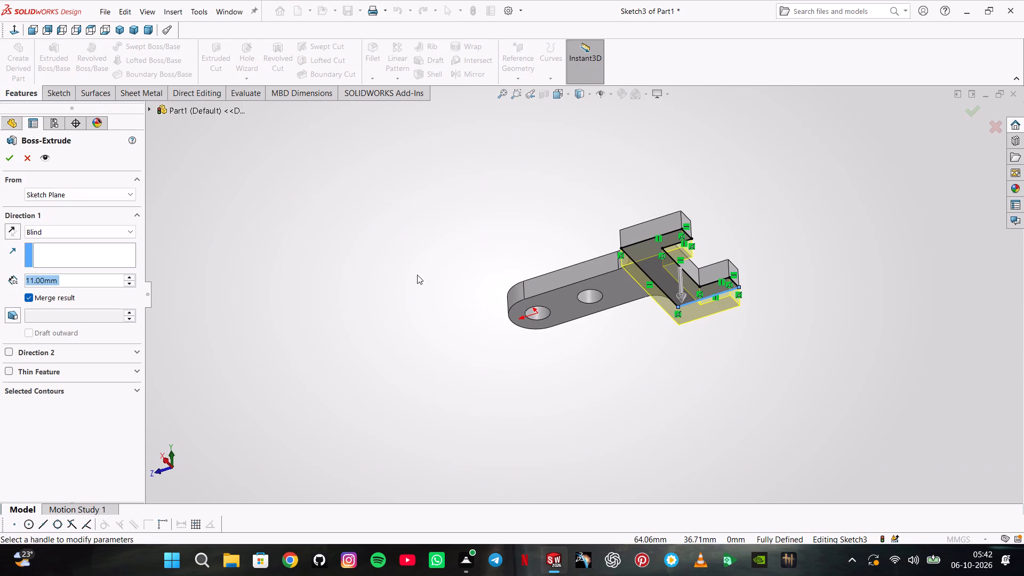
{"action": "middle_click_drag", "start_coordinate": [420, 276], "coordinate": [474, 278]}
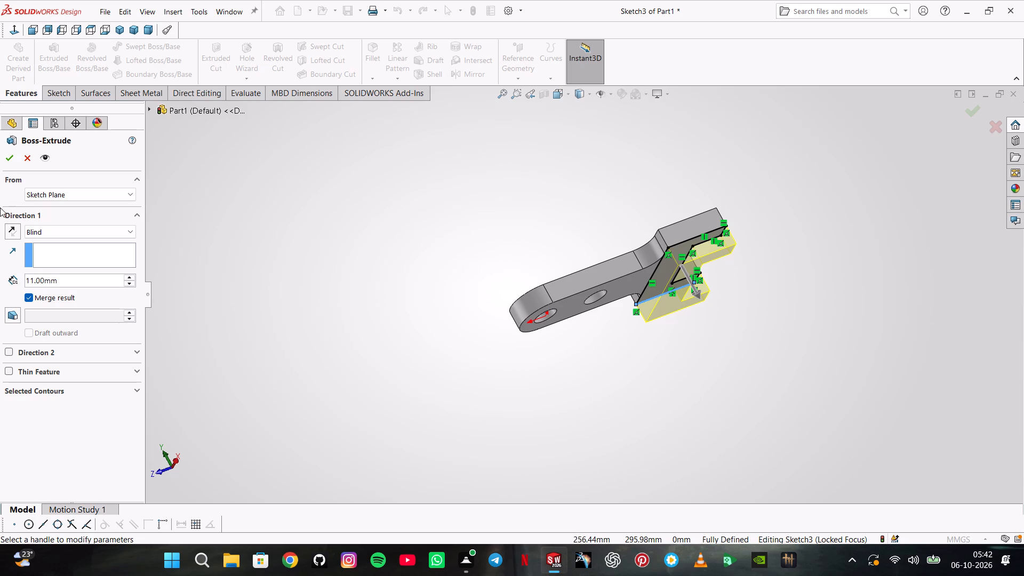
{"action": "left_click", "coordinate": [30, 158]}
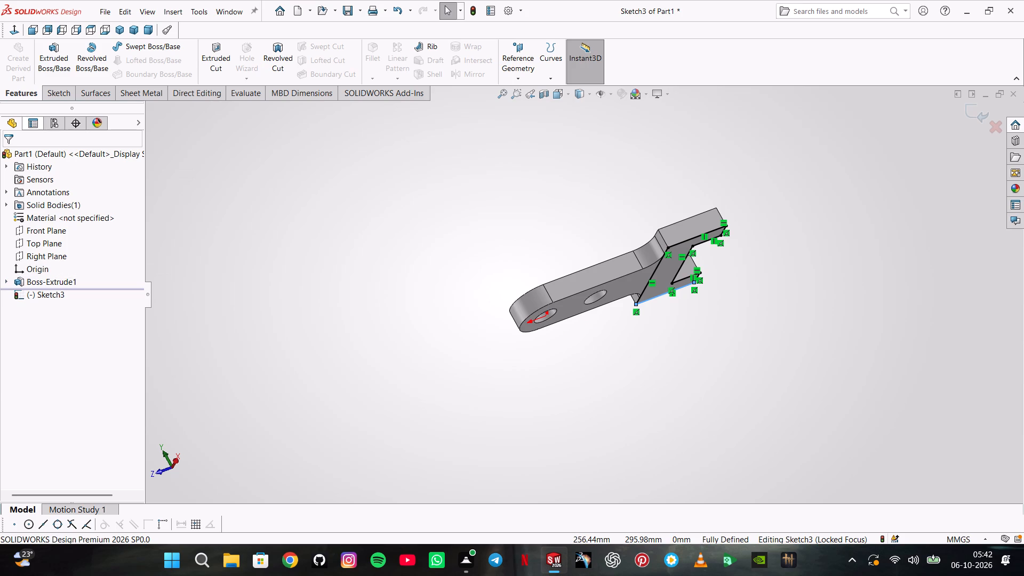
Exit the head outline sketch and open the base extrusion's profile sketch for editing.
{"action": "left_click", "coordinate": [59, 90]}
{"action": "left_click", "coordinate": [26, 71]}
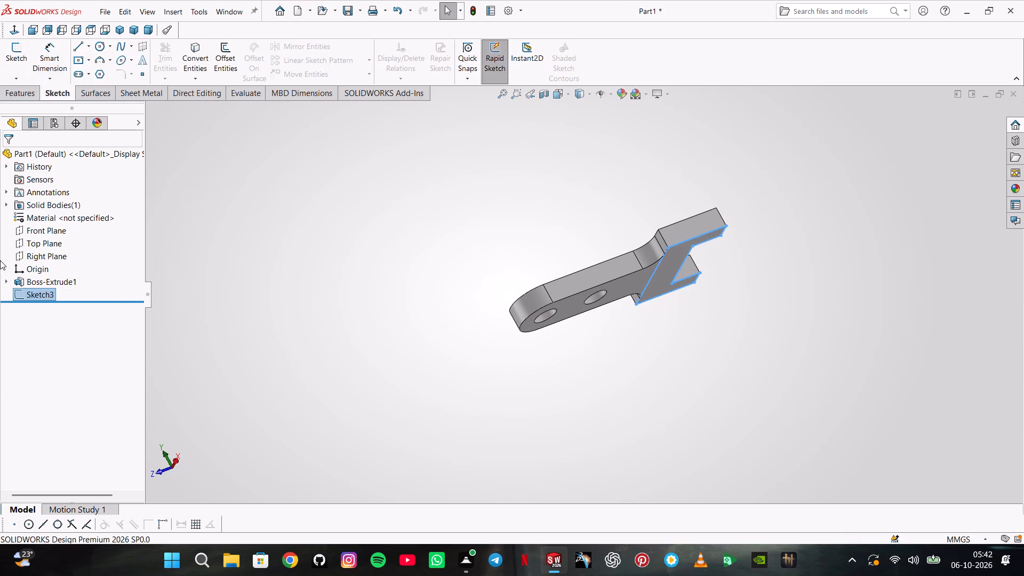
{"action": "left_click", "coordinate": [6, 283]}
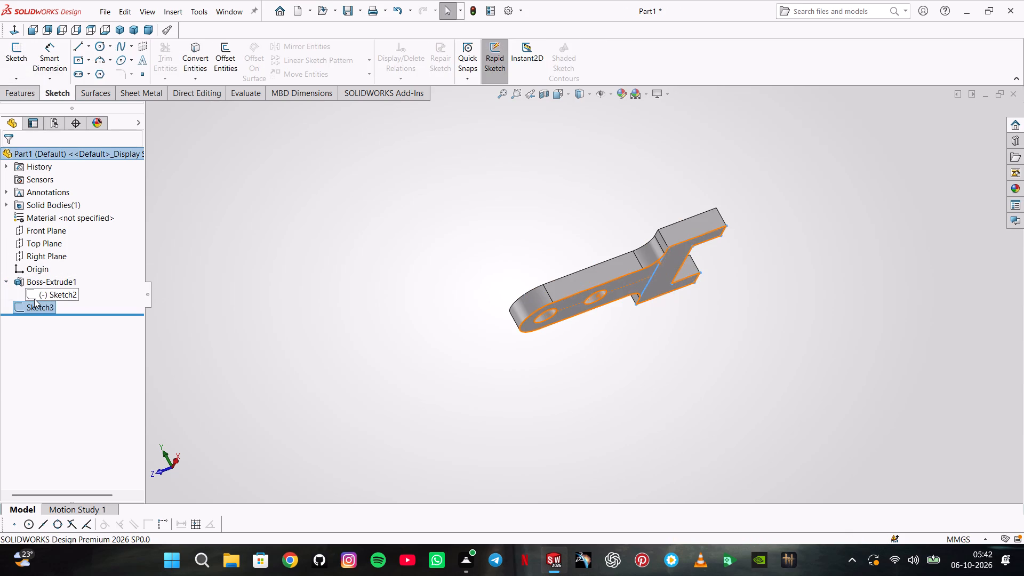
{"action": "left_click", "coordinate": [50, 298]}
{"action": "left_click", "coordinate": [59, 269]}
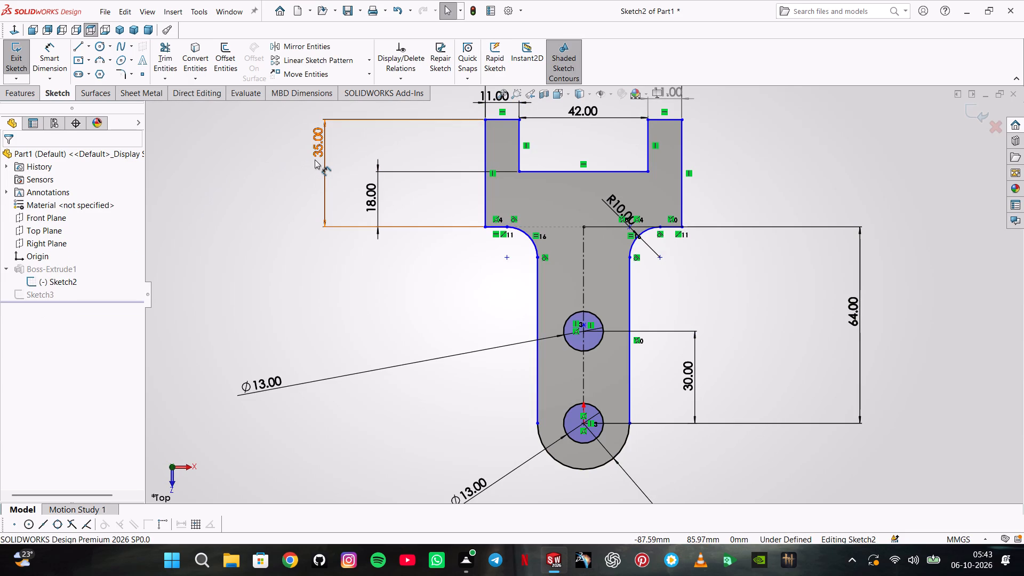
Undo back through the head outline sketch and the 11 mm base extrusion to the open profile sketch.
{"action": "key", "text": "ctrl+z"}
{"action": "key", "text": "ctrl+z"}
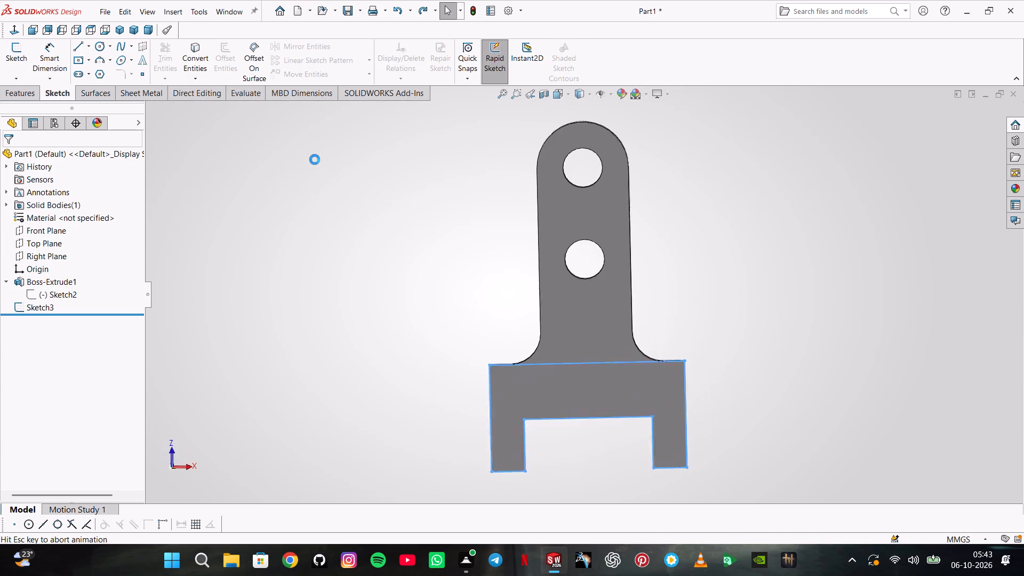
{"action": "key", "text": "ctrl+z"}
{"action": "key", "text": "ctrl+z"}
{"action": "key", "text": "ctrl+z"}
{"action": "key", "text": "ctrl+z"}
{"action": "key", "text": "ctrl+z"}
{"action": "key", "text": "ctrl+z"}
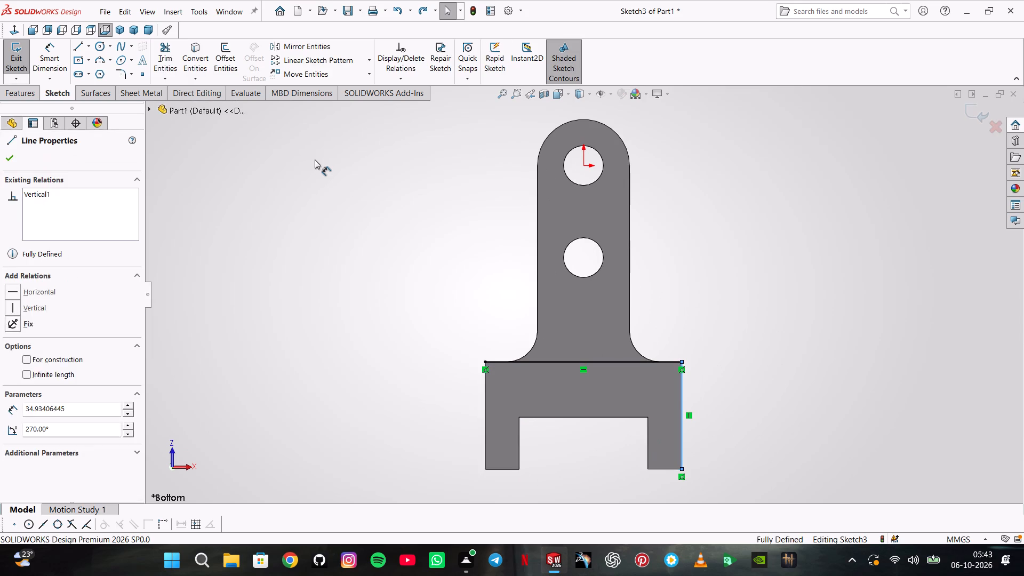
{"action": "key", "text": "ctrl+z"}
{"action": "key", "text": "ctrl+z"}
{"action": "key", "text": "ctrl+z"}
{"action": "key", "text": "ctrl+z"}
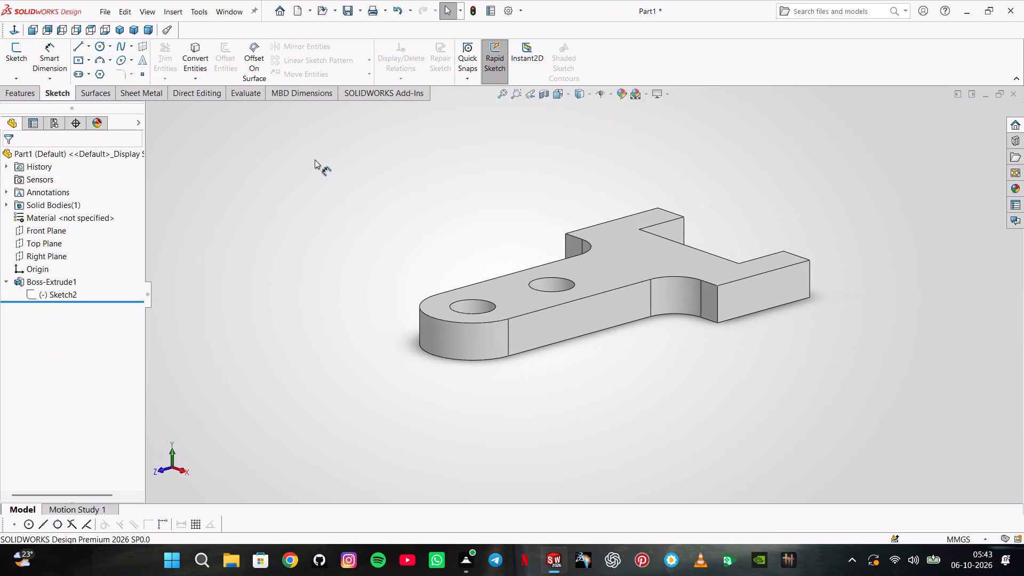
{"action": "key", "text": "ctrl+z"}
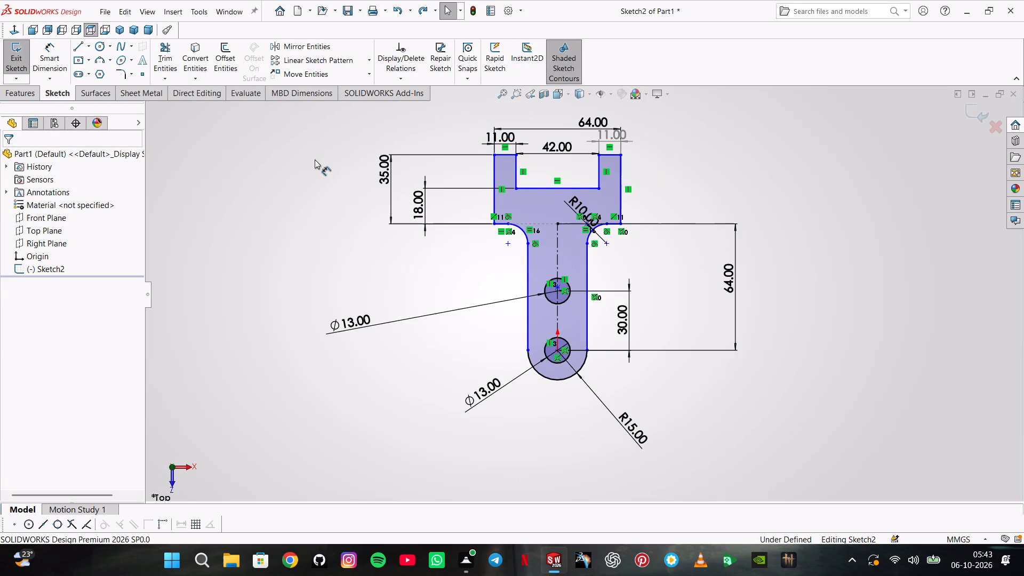
Undo the 10 mm sketch fillets at the corners where the stem meets the U-shaped head.
{"action": "key", "text": "ctrl+z"}
{"action": "key", "text": "ctrl+z"}
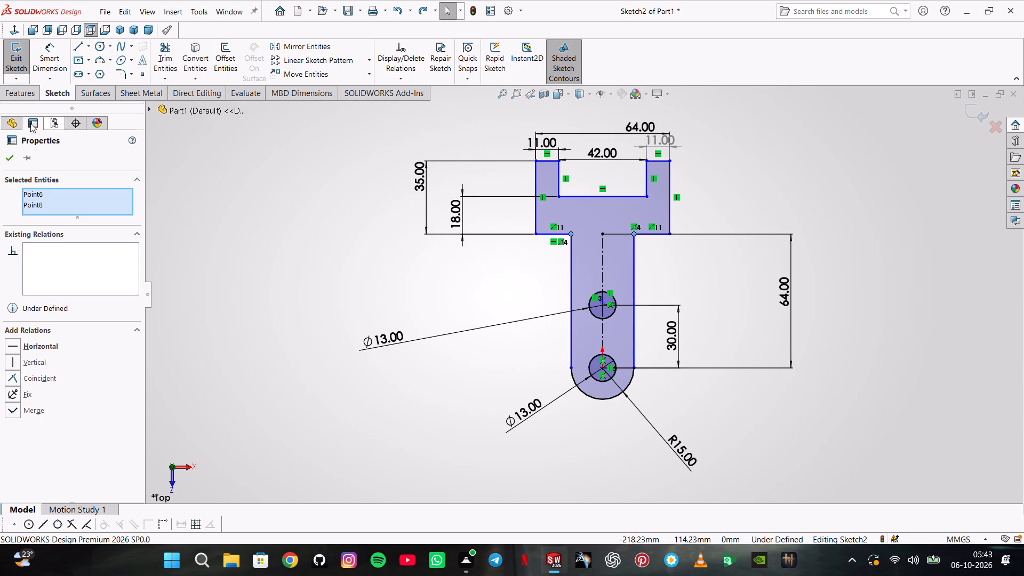
{"action": "left_click", "coordinate": [4, 153]}
Extrude the sharp-cornered stem-and-head profile 11 mm with a Blind end condition.
{"action": "left_click", "coordinate": [24, 84]}
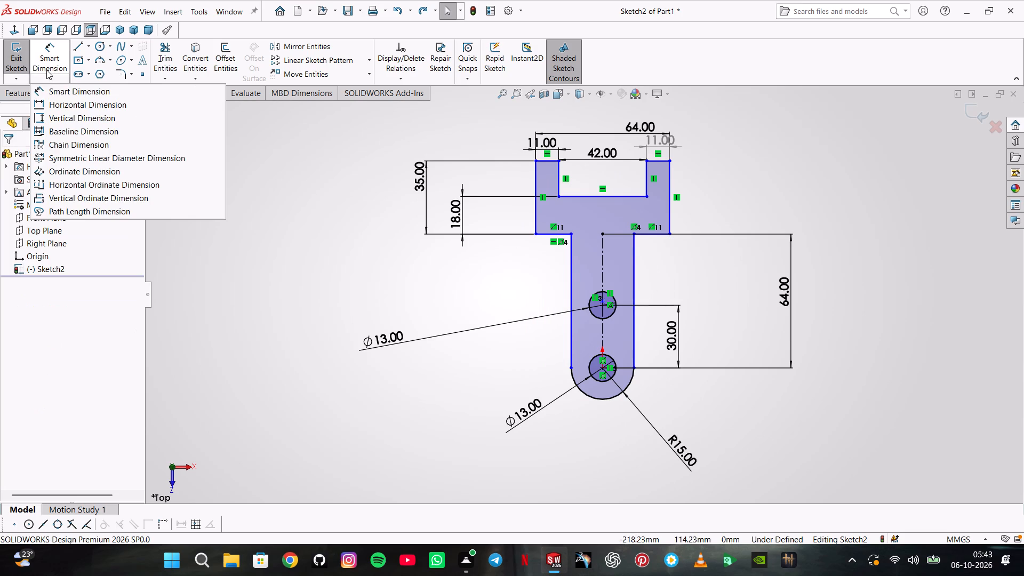
{"action": "left_click", "coordinate": [11, 94]}
{"action": "left_click", "coordinate": [53, 68]}
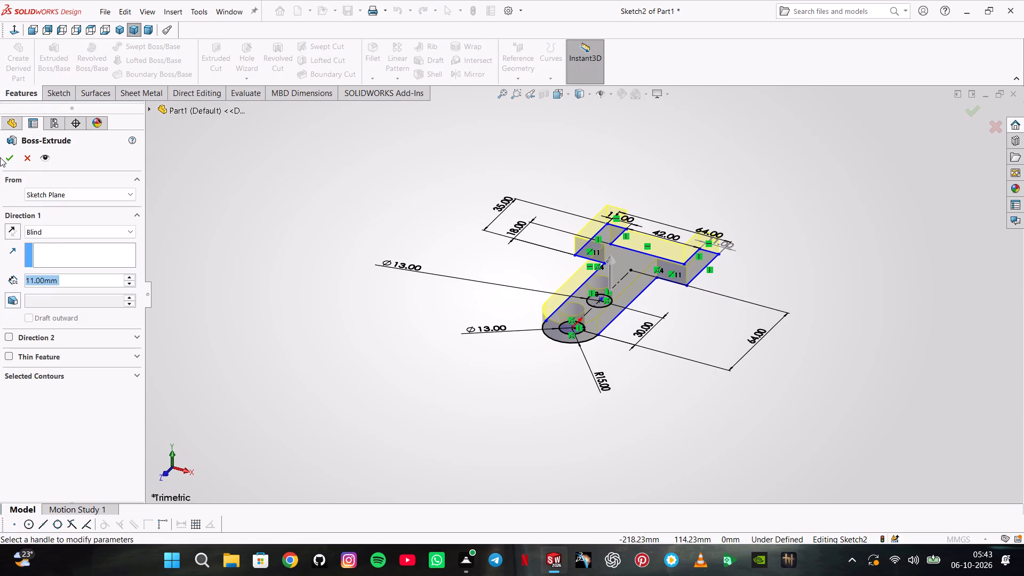
{"action": "left_click", "coordinate": [4, 158]}
{"action": "left_click", "coordinate": [222, 224]}
Open a new sketch on the underside face of the stem-and-head plate.
{"action": "middle_click_drag", "start_coordinate": [301, 241], "coordinate": [198, 126]}
{"action": "left_click", "coordinate": [657, 243]}
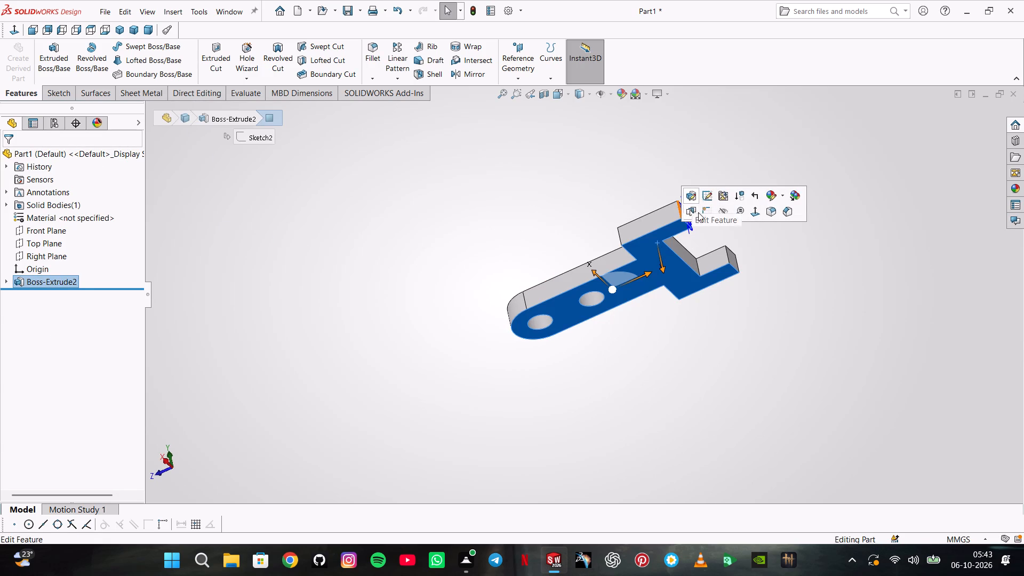
{"action": "left_click", "coordinate": [703, 212]}
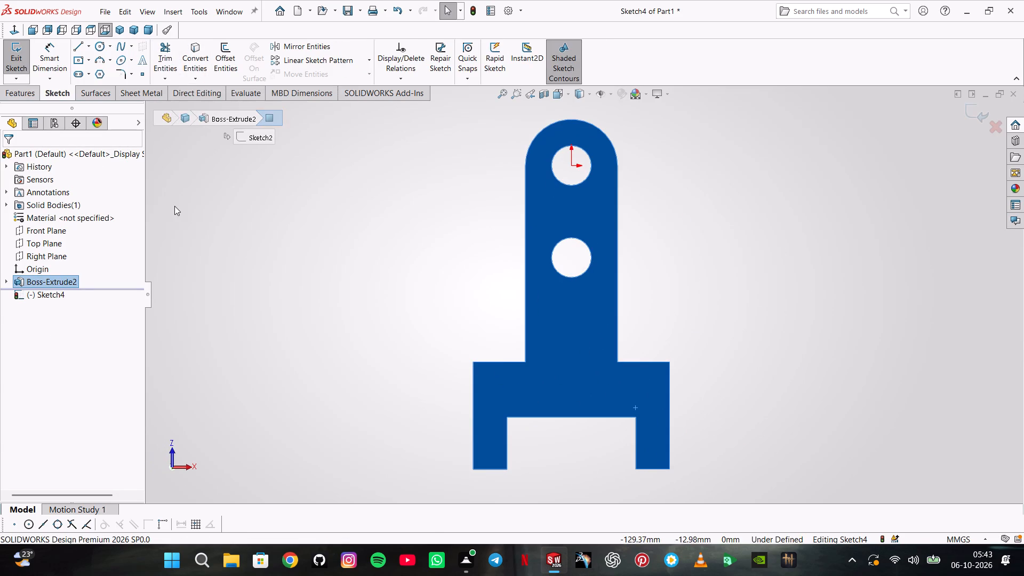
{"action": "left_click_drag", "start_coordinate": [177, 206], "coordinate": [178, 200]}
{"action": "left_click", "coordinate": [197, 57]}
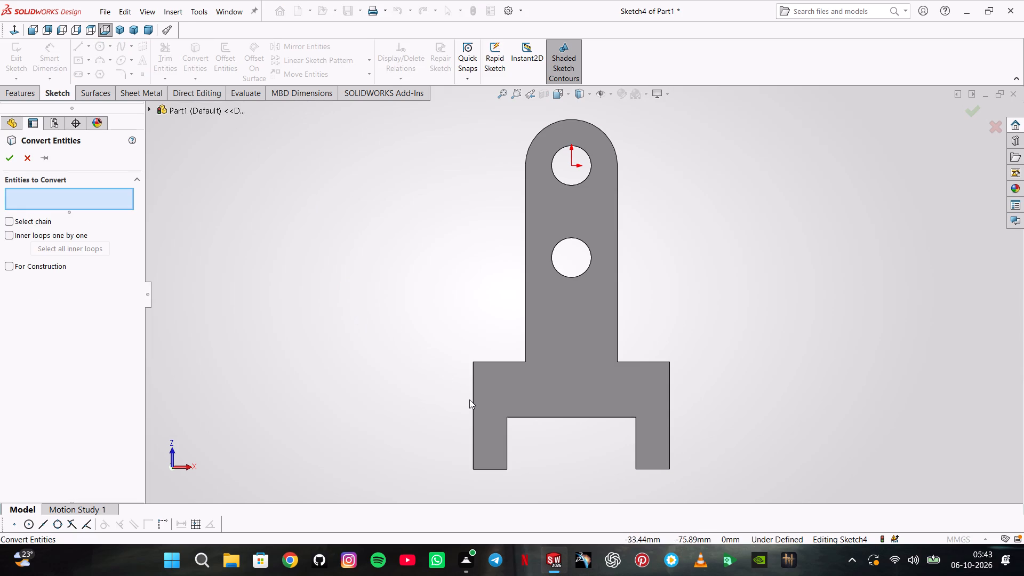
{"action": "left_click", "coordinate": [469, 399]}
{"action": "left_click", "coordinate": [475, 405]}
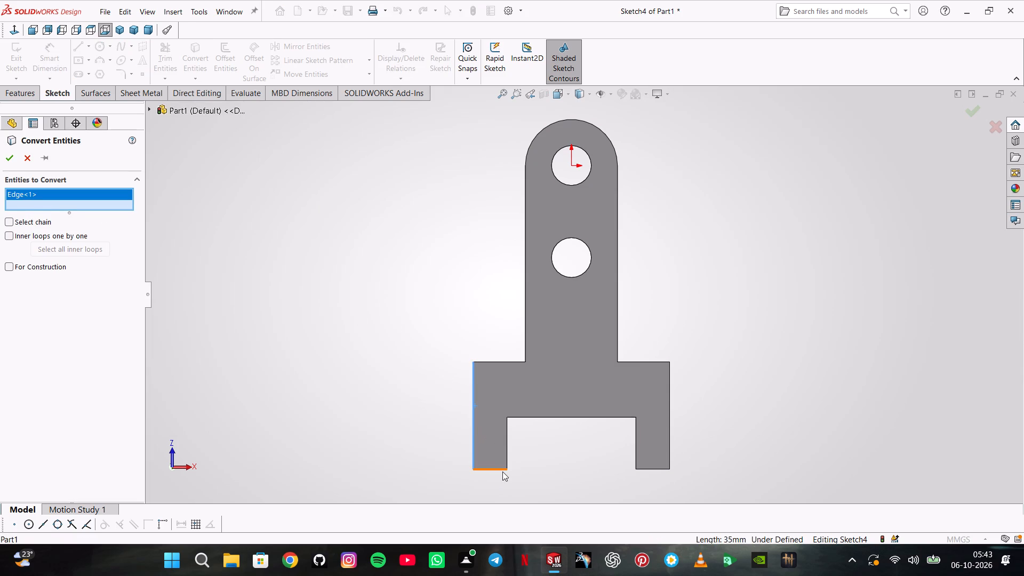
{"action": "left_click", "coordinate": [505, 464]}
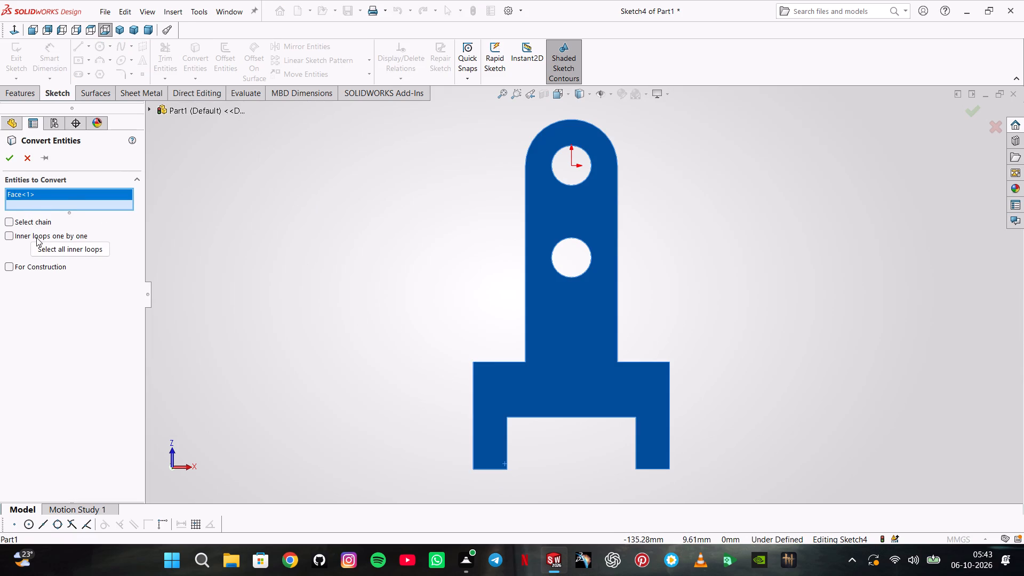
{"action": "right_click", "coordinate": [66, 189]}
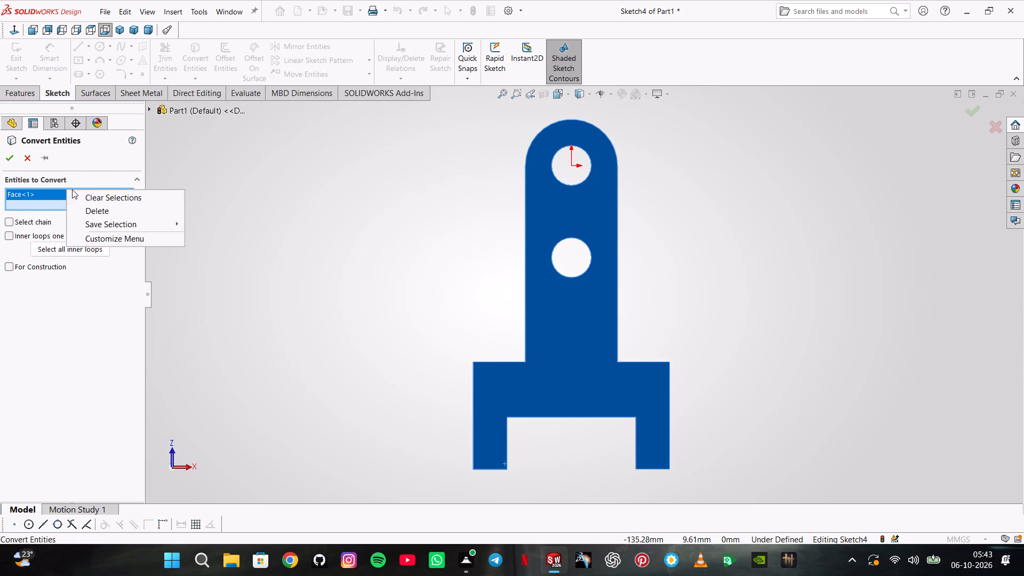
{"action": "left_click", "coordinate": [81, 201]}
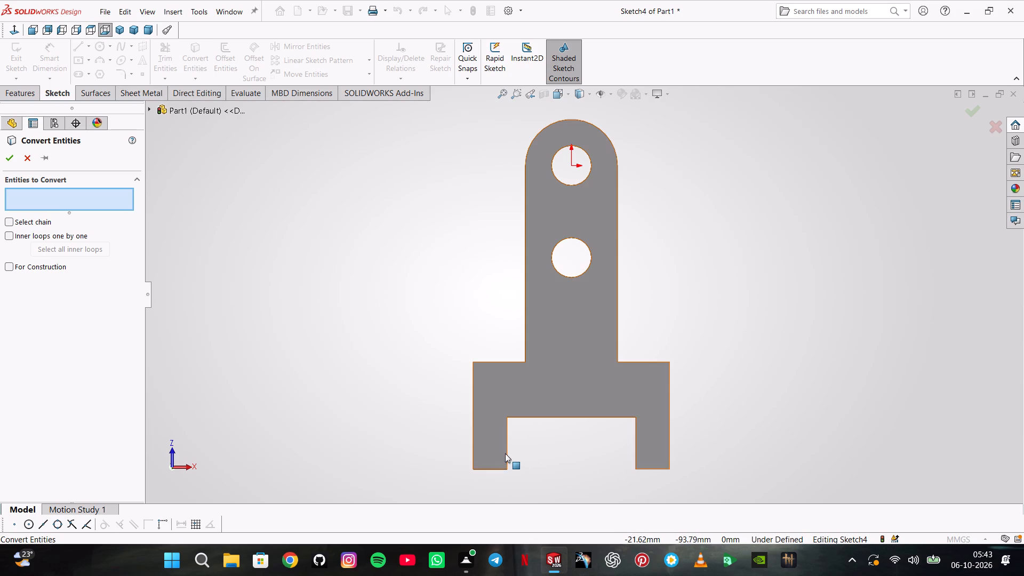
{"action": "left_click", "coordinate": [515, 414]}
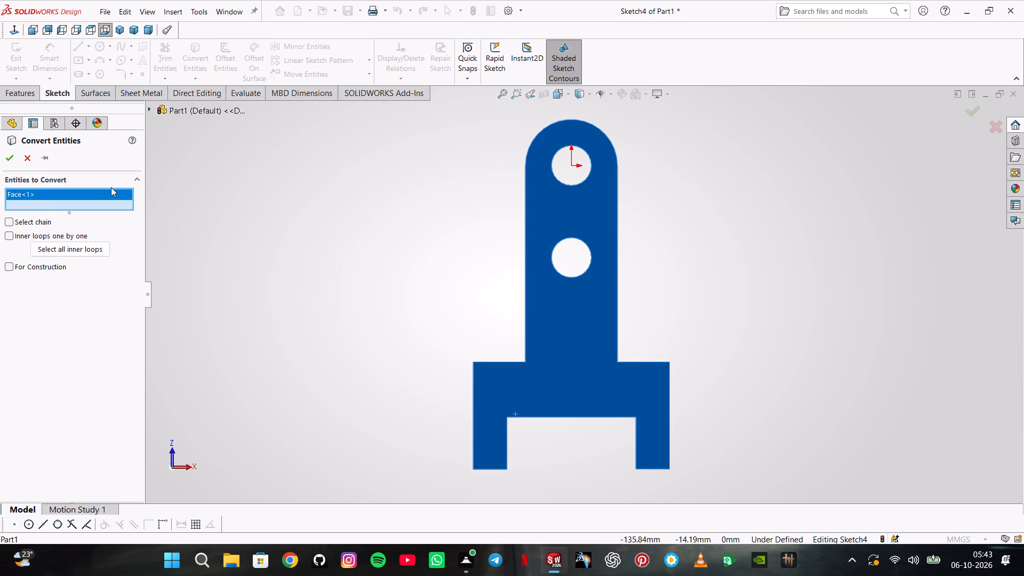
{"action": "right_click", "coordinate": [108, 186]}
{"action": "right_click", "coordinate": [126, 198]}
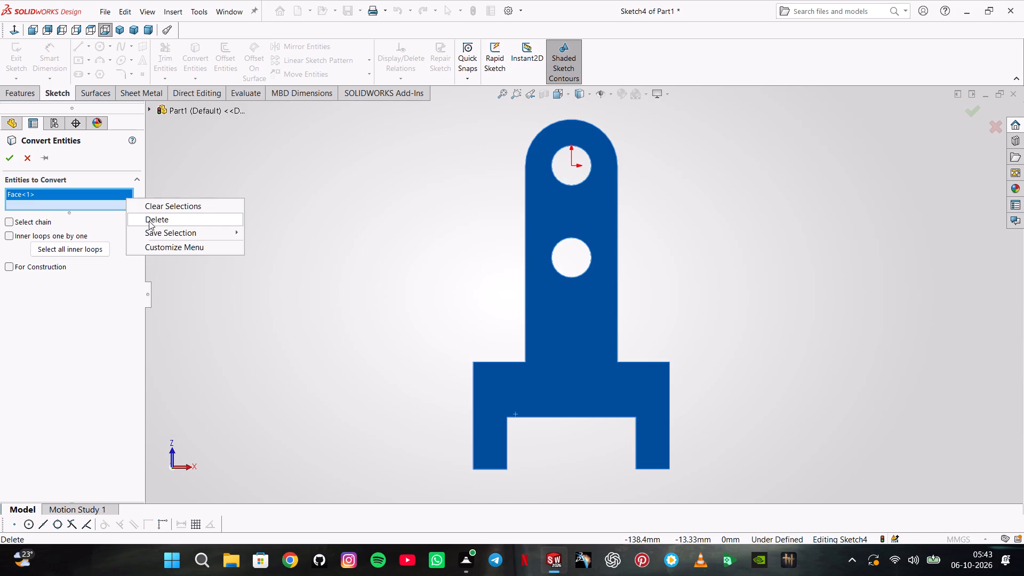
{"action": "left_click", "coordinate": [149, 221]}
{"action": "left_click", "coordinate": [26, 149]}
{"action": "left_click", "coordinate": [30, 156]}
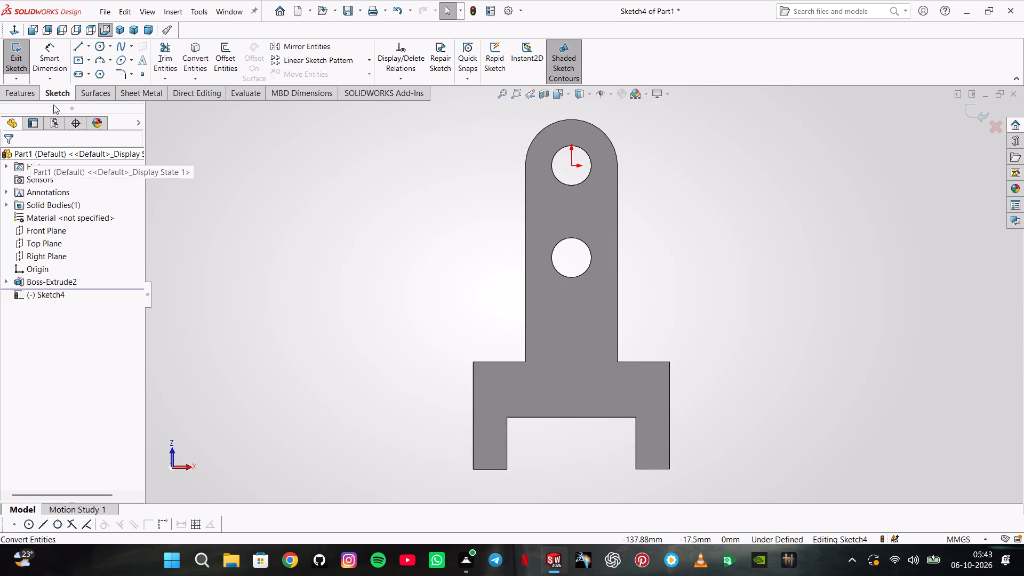
Trace the U-shaped head with a closed line outline snapped to its corners, 64 mm wide and 35 mm deep, including the 42 mm wide notch.
{"action": "left_click", "coordinate": [79, 47]}
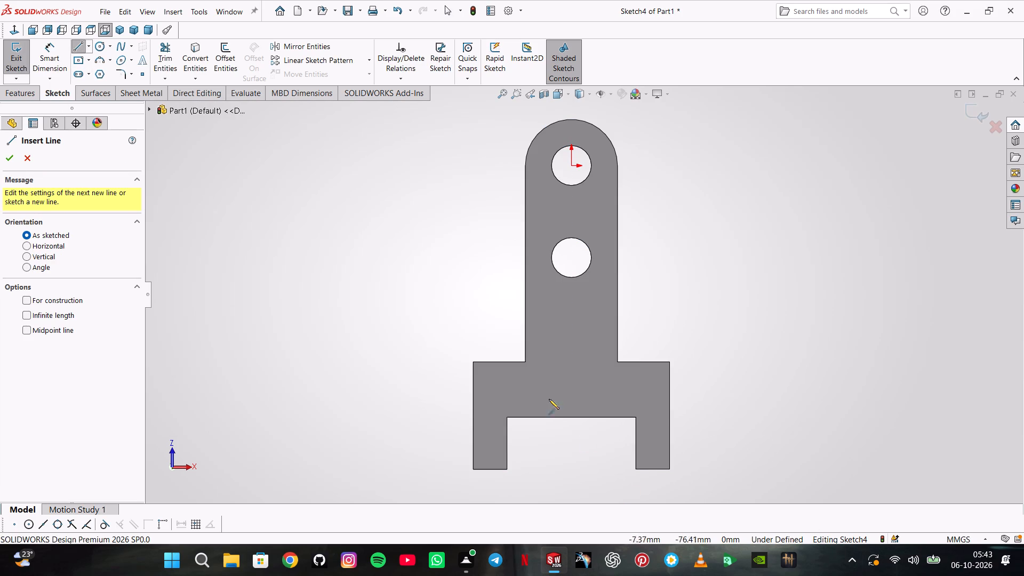
{"action": "left_click", "coordinate": [475, 362]}
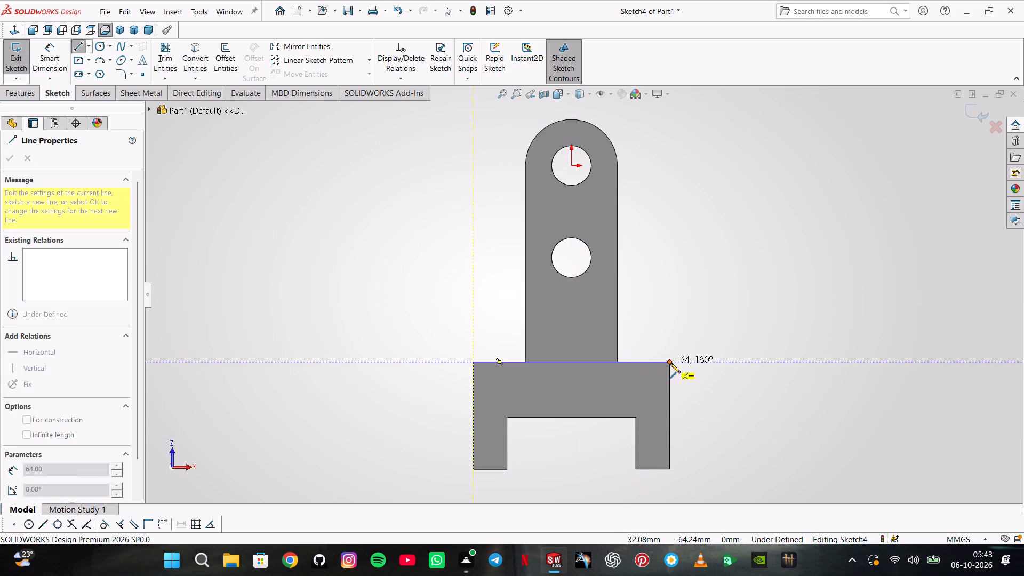
{"action": "left_click", "coordinate": [670, 363]}
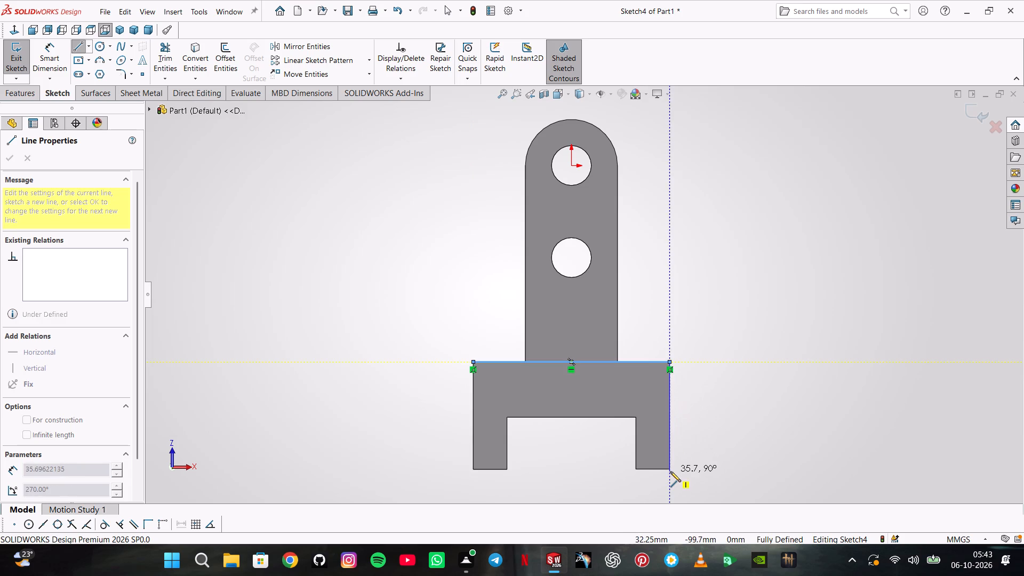
{"action": "left_click", "coordinate": [668, 468]}
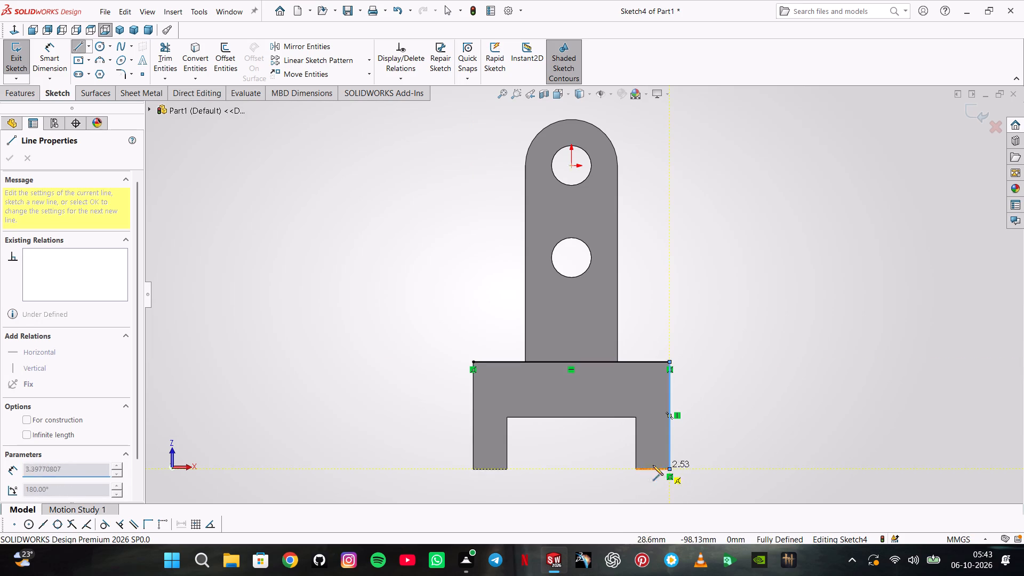
{"action": "left_click", "coordinate": [635, 468]}
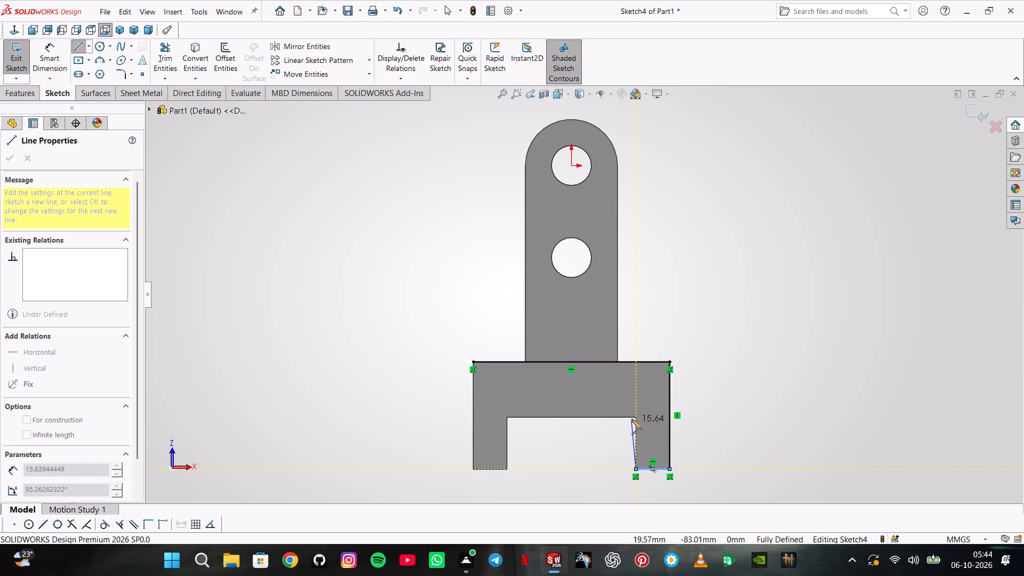
{"action": "left_click", "coordinate": [634, 418]}
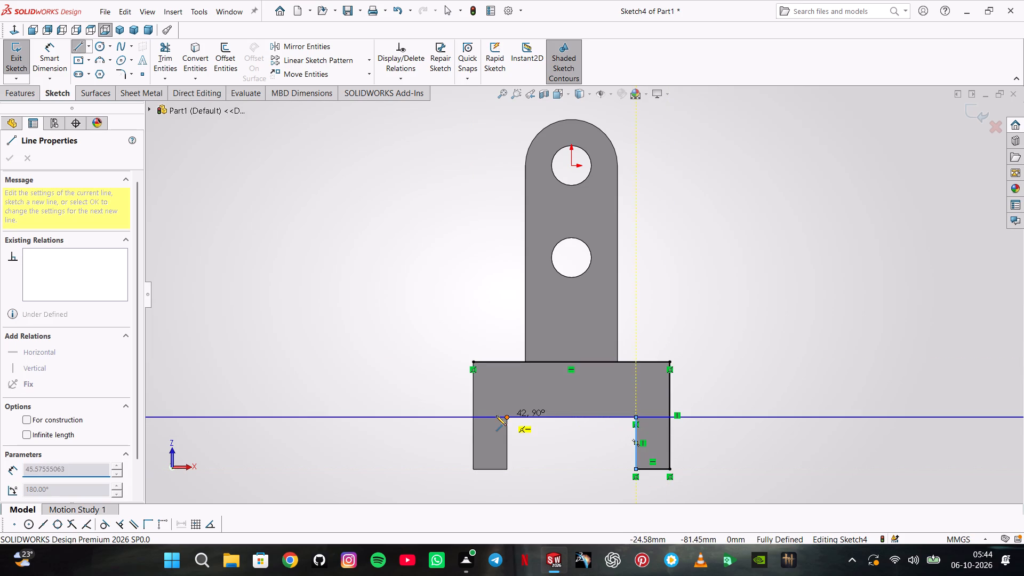
{"action": "left_click", "coordinate": [507, 418]}
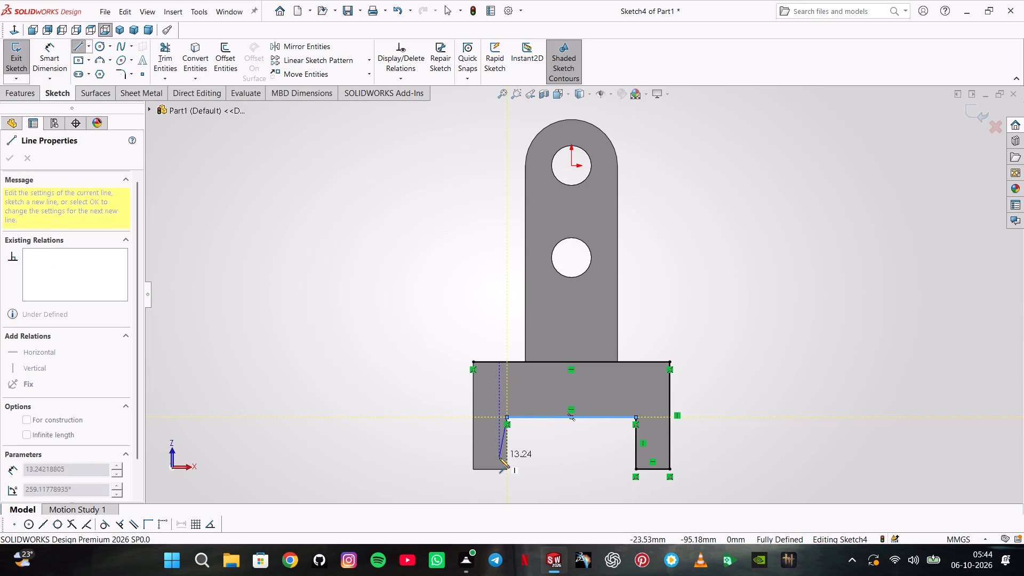
{"action": "left_click", "coordinate": [506, 469]}
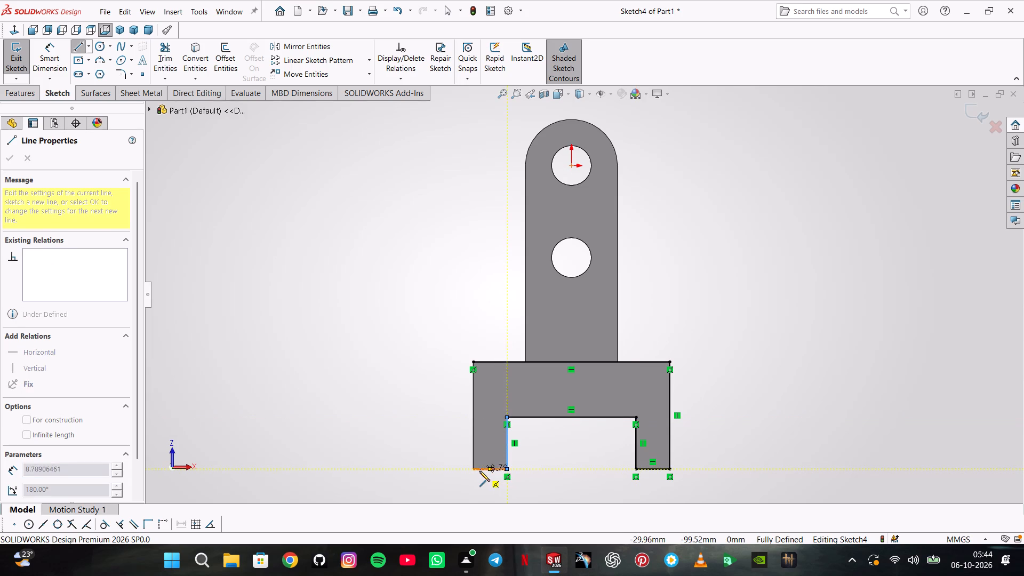
{"action": "left_click", "coordinate": [473, 470]}
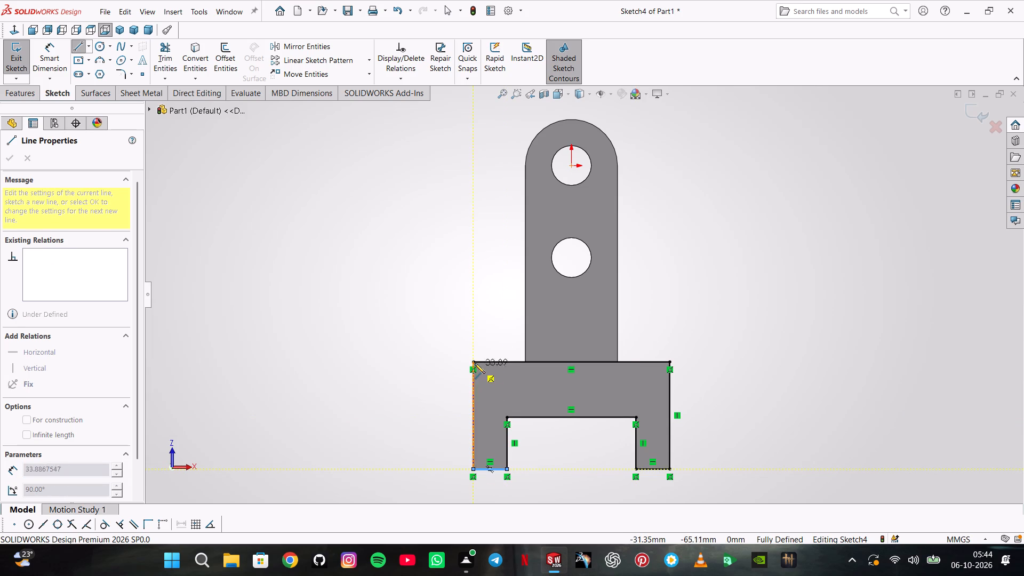
{"action": "left_click", "coordinate": [475, 362]}
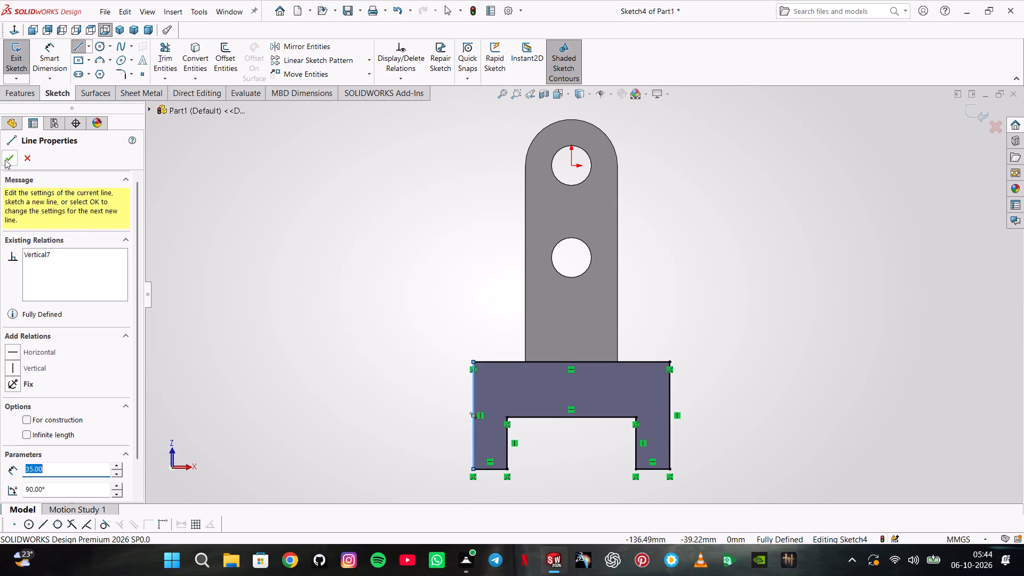
Extrude the U-shaped outline away from the plate's underside with a Blind depth of 48-11 (37 mm), merging the result.
{"action": "left_click", "coordinate": [25, 95]}
{"action": "left_click", "coordinate": [58, 66]}
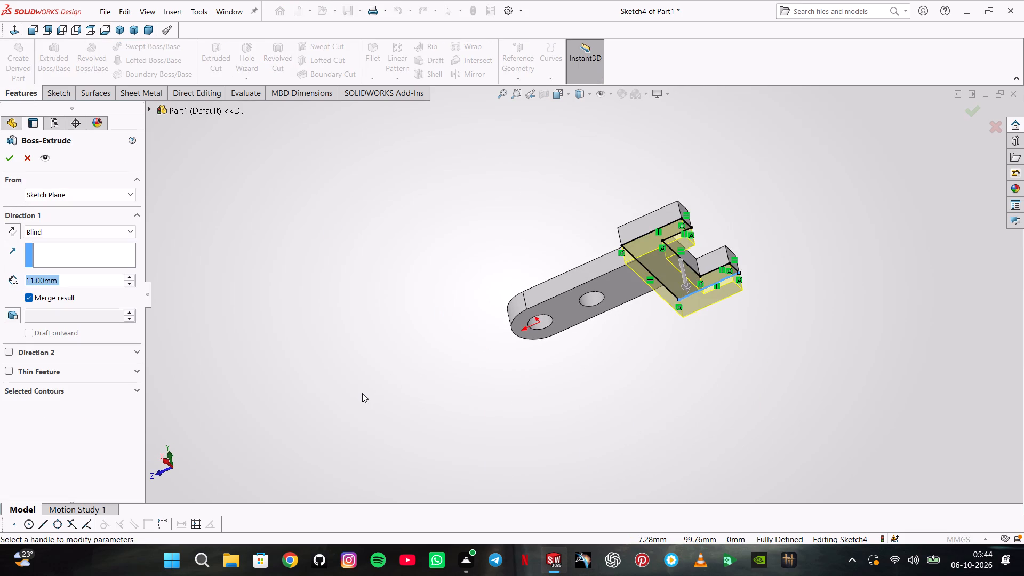
{"action": "type", "text": "48"}
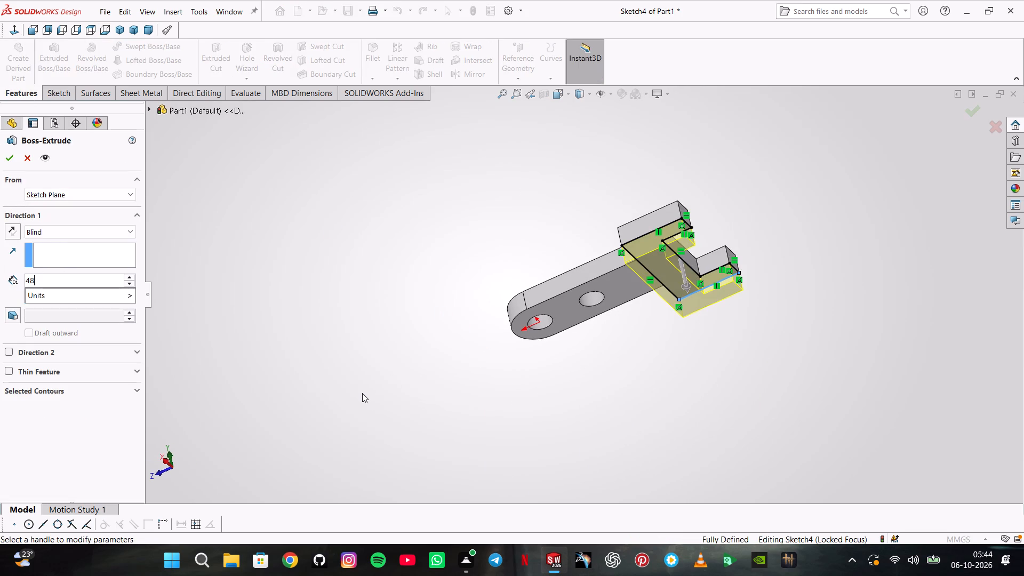
{"action": "type", "text": "-11"}
{"action": "key", "text": "Return"}
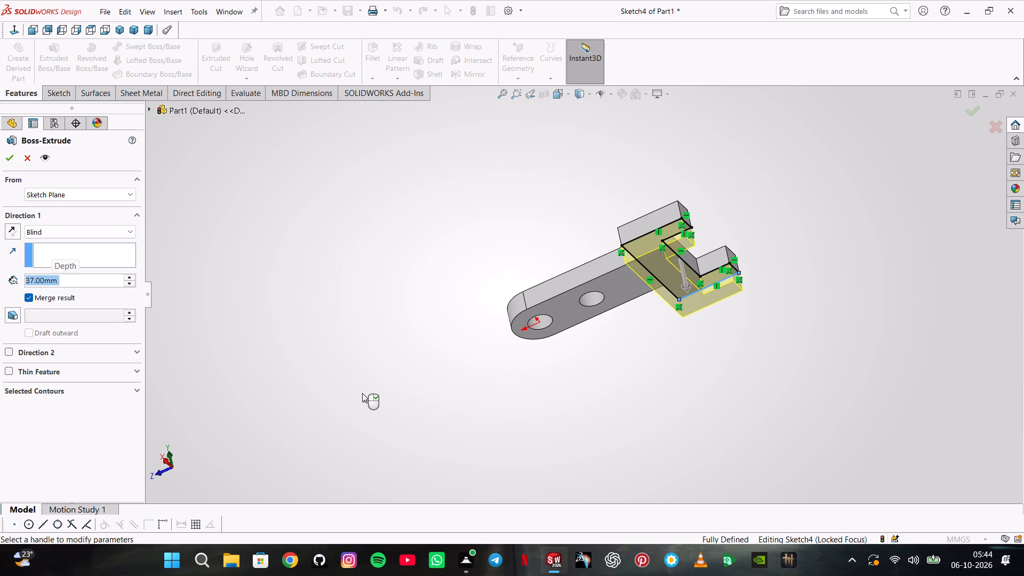
{"action": "key", "text": "Return"}
{"action": "left_click", "coordinate": [522, 374]}
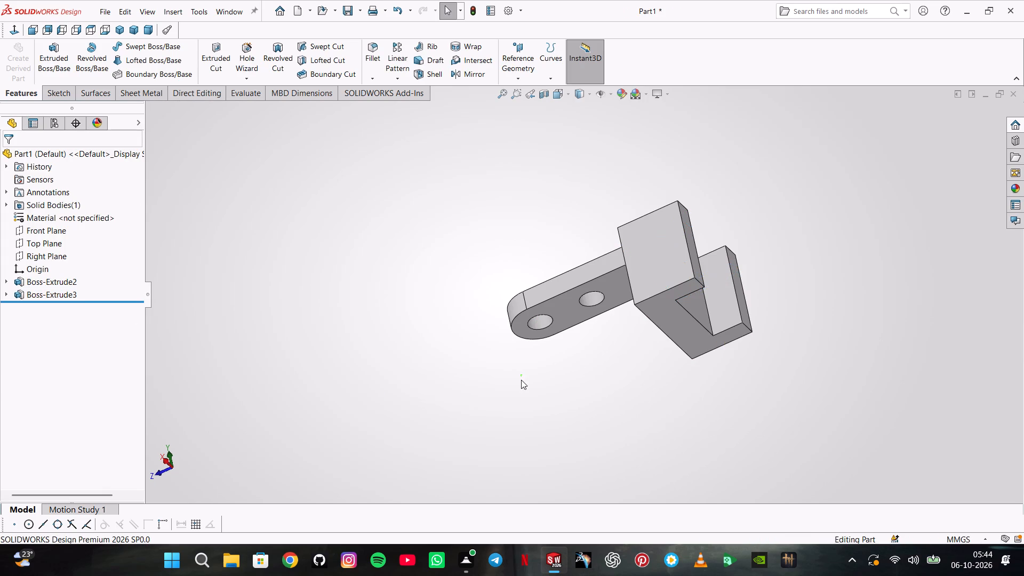
Fillet the two inner corner edges where the stem meets the U-shaped head with a symmetric 10 mm radius.
{"action": "middle_click_drag", "start_coordinate": [514, 374], "coordinate": [573, 403]}
{"action": "scroll", "coordinate": [519, 371], "scroll_direction": "down", "scroll_amount": 1}
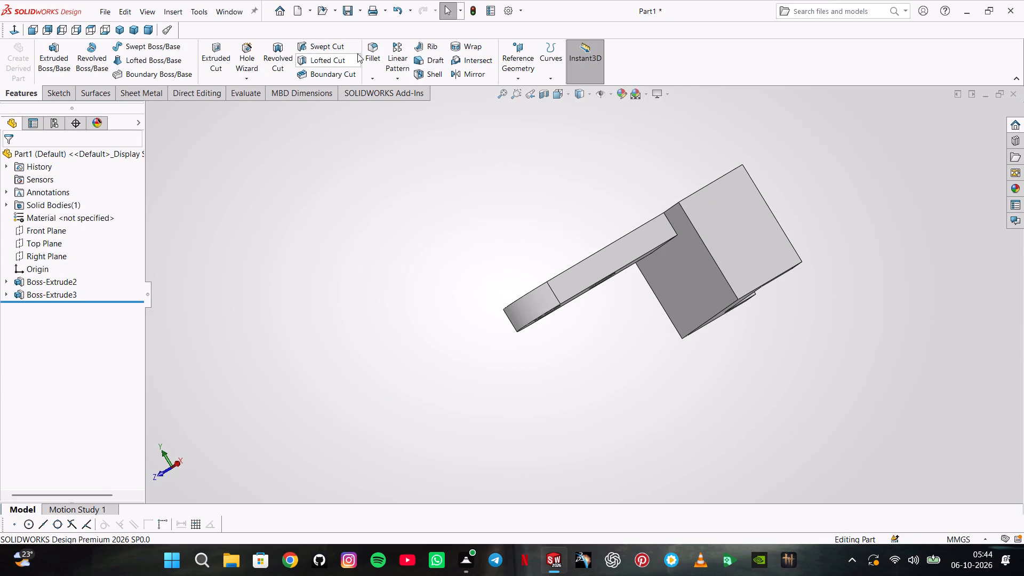
{"action": "left_click", "coordinate": [369, 50]}
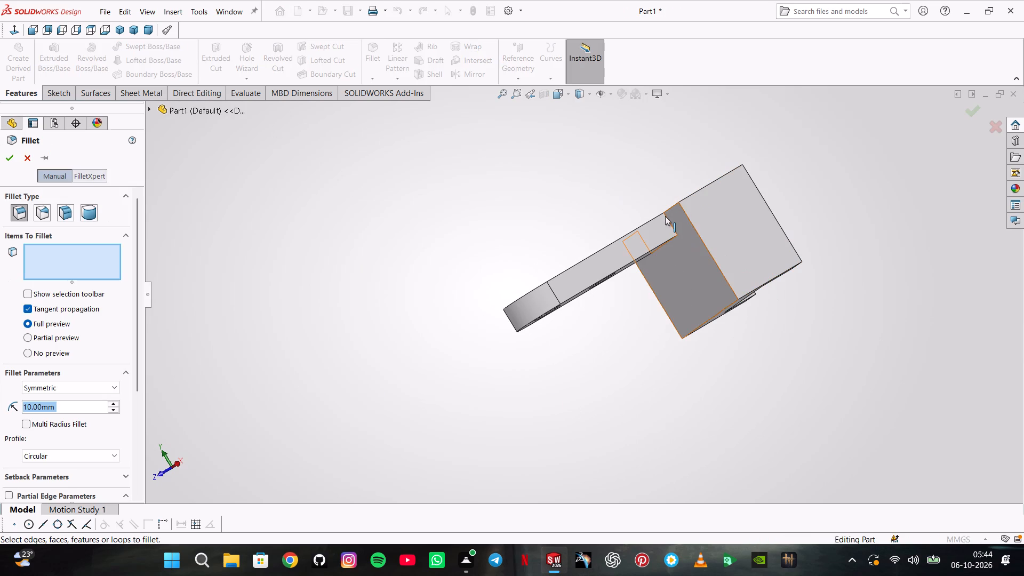
{"action": "left_click", "coordinate": [665, 215]}
{"action": "middle_click_drag", "start_coordinate": [590, 202], "coordinate": [698, 367]}
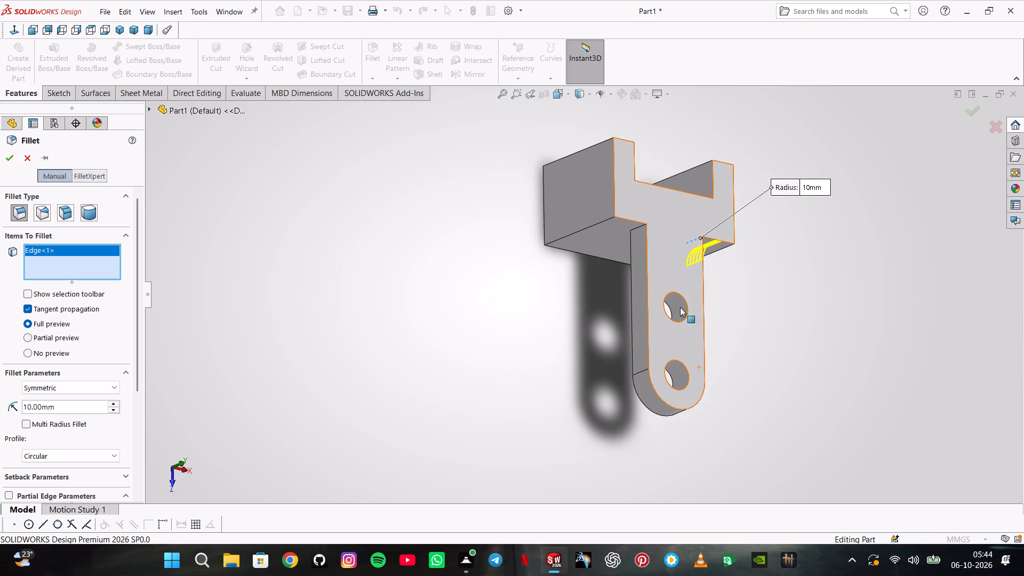
{"action": "left_click", "coordinate": [644, 227]}
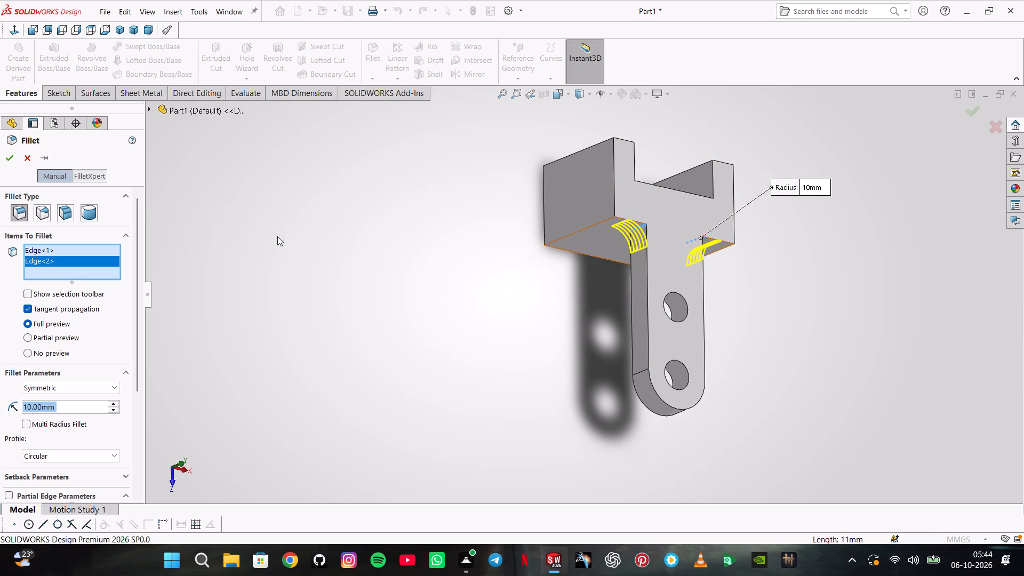
{"action": "left_click", "coordinate": [12, 162]}
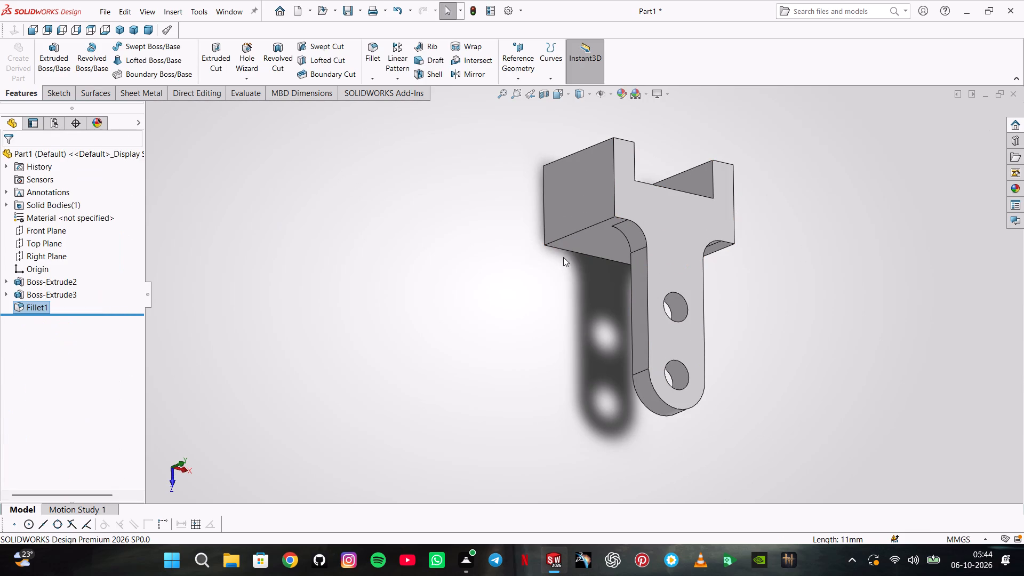
Sketch a circle about 15.6 mm in diameter on the U-shaped head's outer side face, centred on its open-end edge.
{"action": "middle_click_drag", "start_coordinate": [556, 280], "coordinate": [657, 300]}
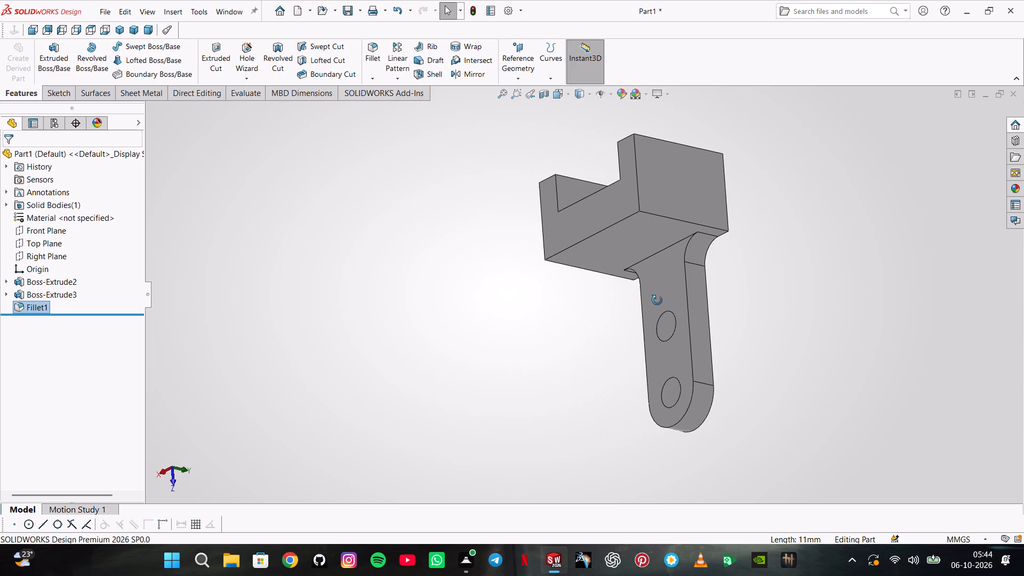
{"action": "middle_click_drag", "start_coordinate": [657, 300], "coordinate": [659, 298]}
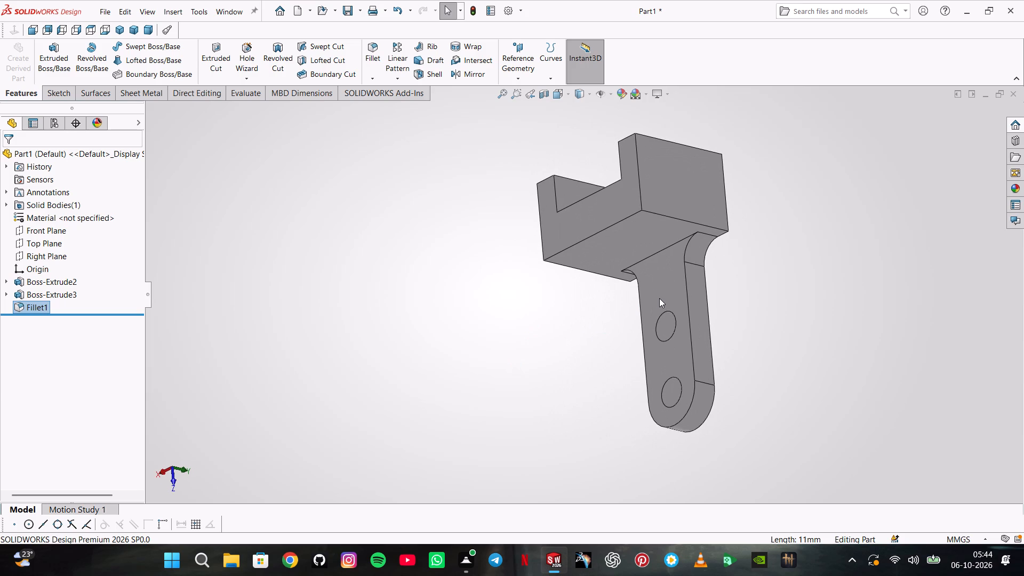
{"action": "middle_click_drag", "start_coordinate": [659, 298], "coordinate": [607, 348]}
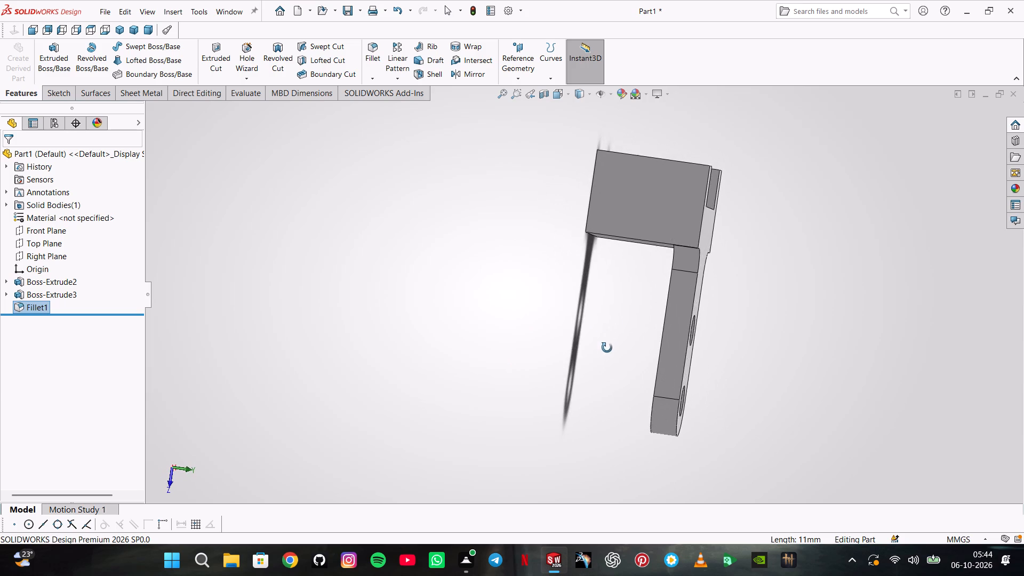
{"action": "middle_click_drag", "start_coordinate": [607, 348], "coordinate": [454, 409]}
{"action": "left_click", "coordinate": [652, 207]}
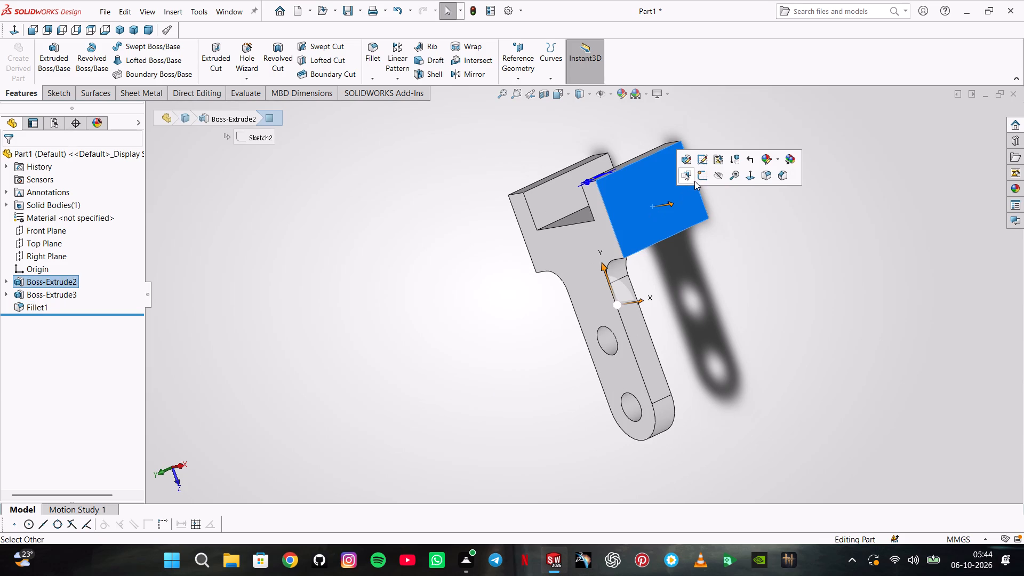
{"action": "left_click", "coordinate": [701, 175]}
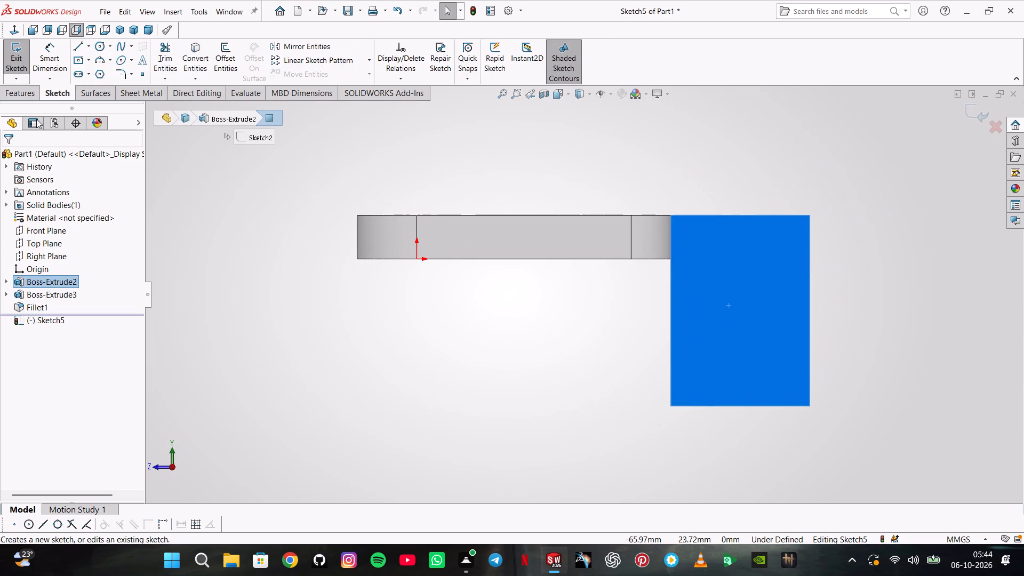
{"action": "left_click", "coordinate": [100, 48]}
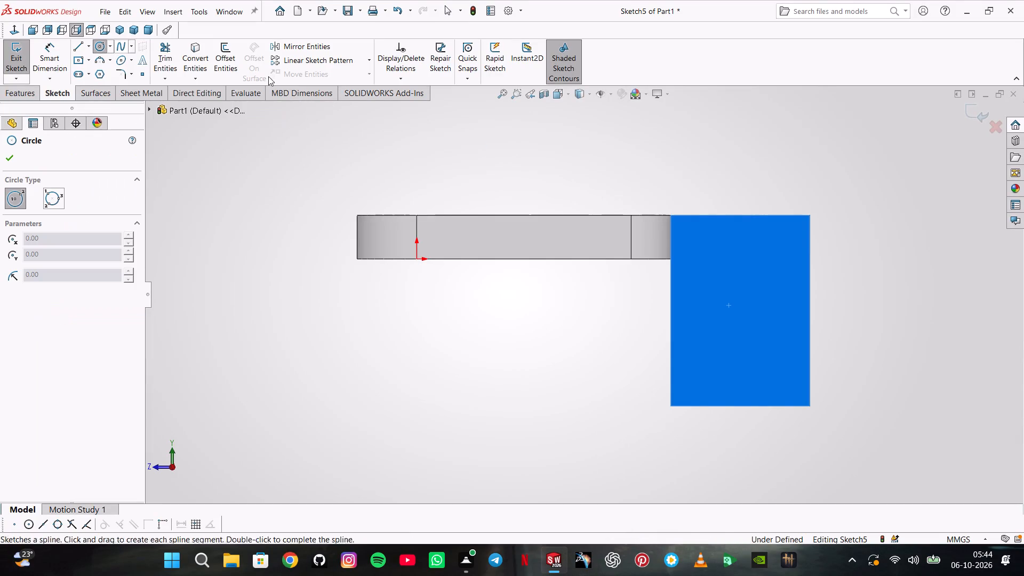
{"action": "left_click", "coordinate": [809, 299]}
{"action": "left_click", "coordinate": [841, 297]}
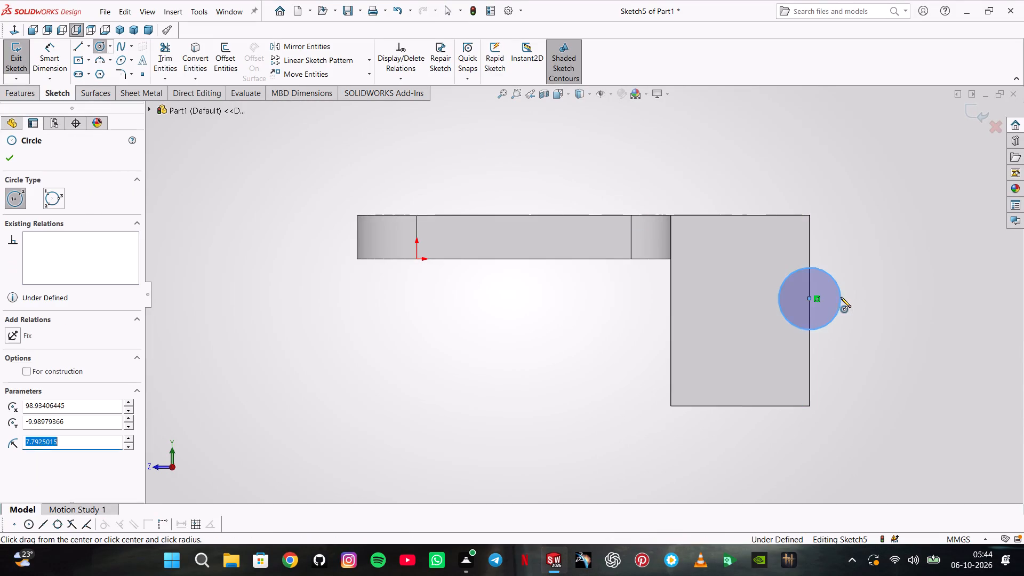
Dimension the circle to 24 mm diameter and locate its centre 22 mm from the side face's top edge.
{"action": "left_click", "coordinate": [42, 46]}
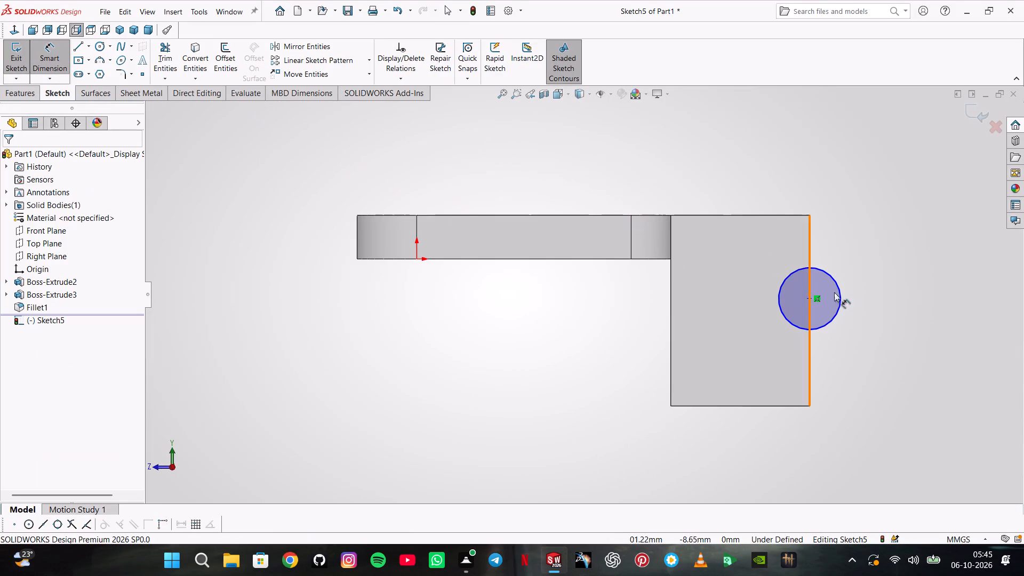
{"action": "left_click", "coordinate": [842, 299]}
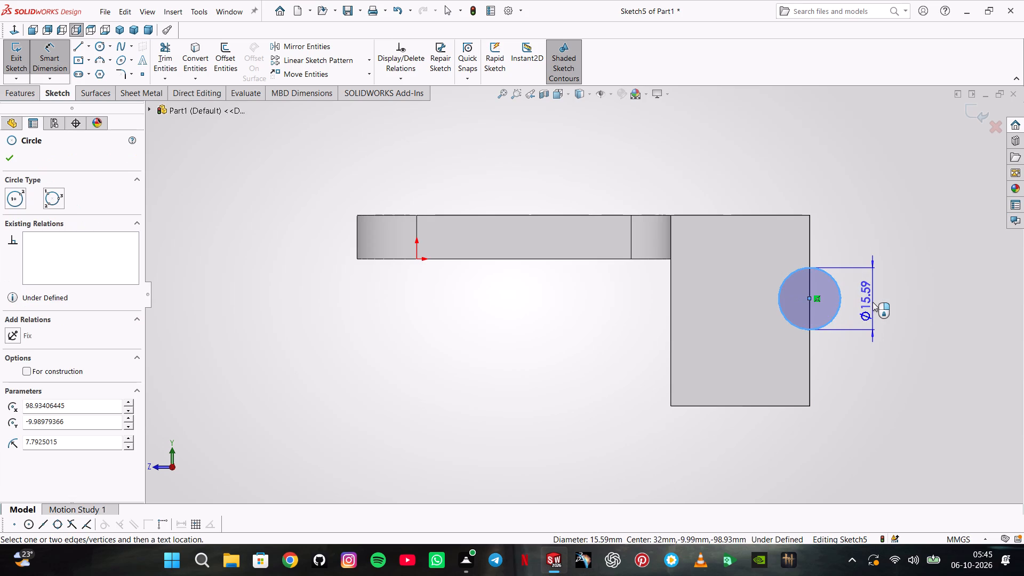
{"action": "left_click", "coordinate": [873, 302]}
{"action": "type", "text": "24"}
{"action": "key", "text": "Return"}
{"action": "left_click", "coordinate": [807, 299]}
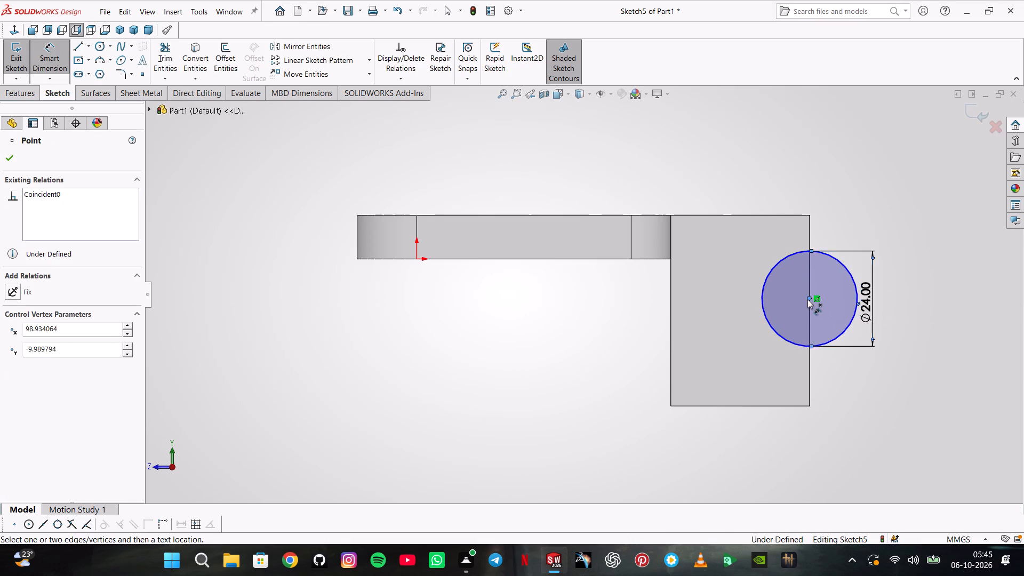
{"action": "left_click", "coordinate": [791, 216]}
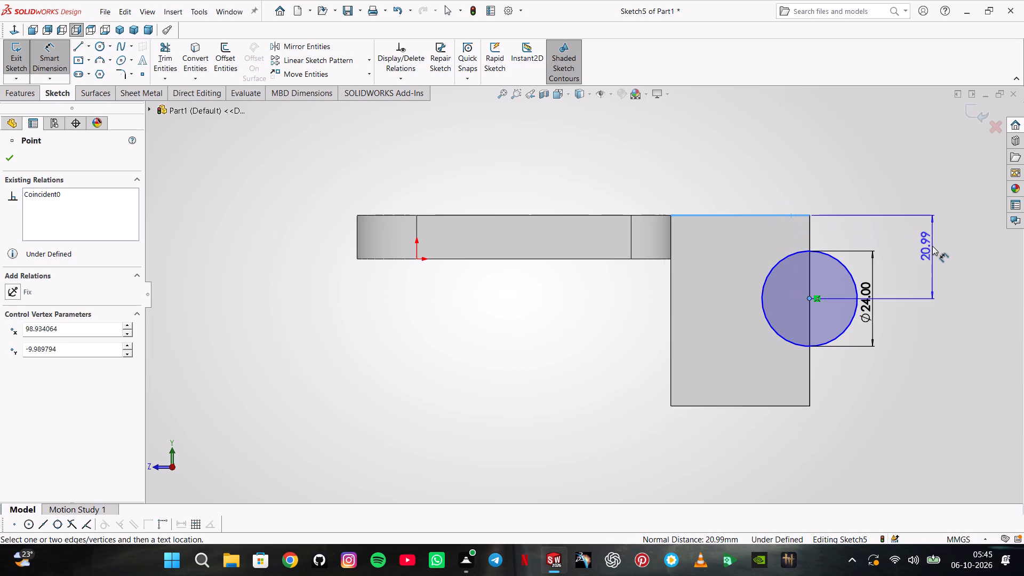
{"action": "left_click", "coordinate": [932, 246]}
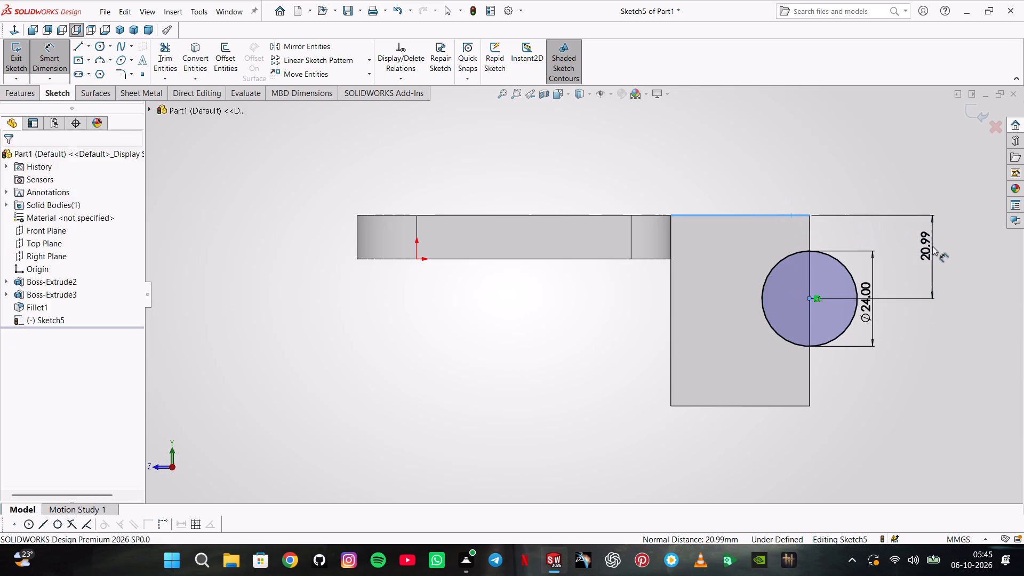
{"action": "type", "text": "22"}
{"action": "key", "text": "Return"}
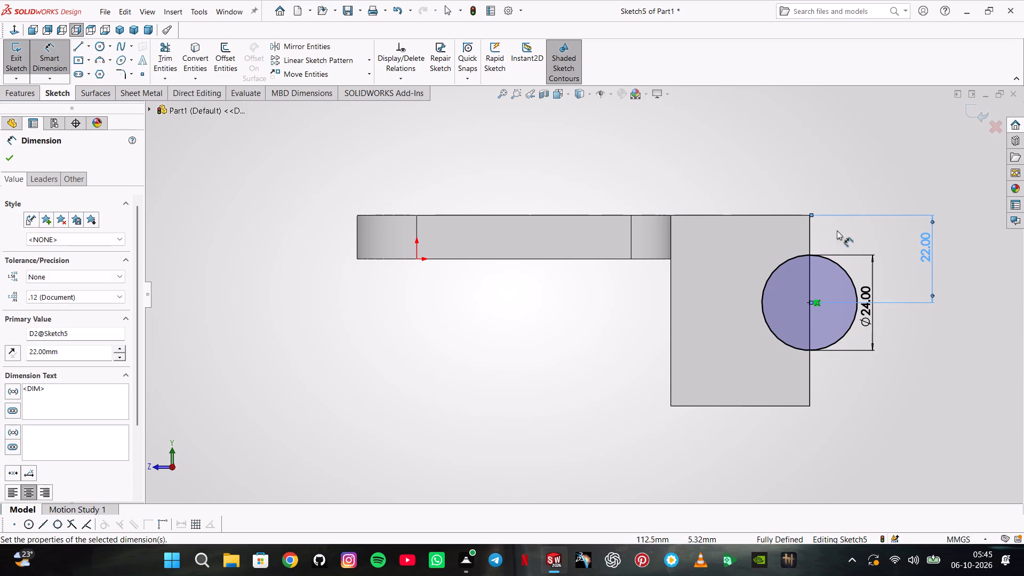
Extrude-cut the 24 mm circle with the Through All - Both end condition across both arms of the head.
{"action": "left_click", "coordinate": [27, 92]}
{"action": "left_click", "coordinate": [225, 56]}
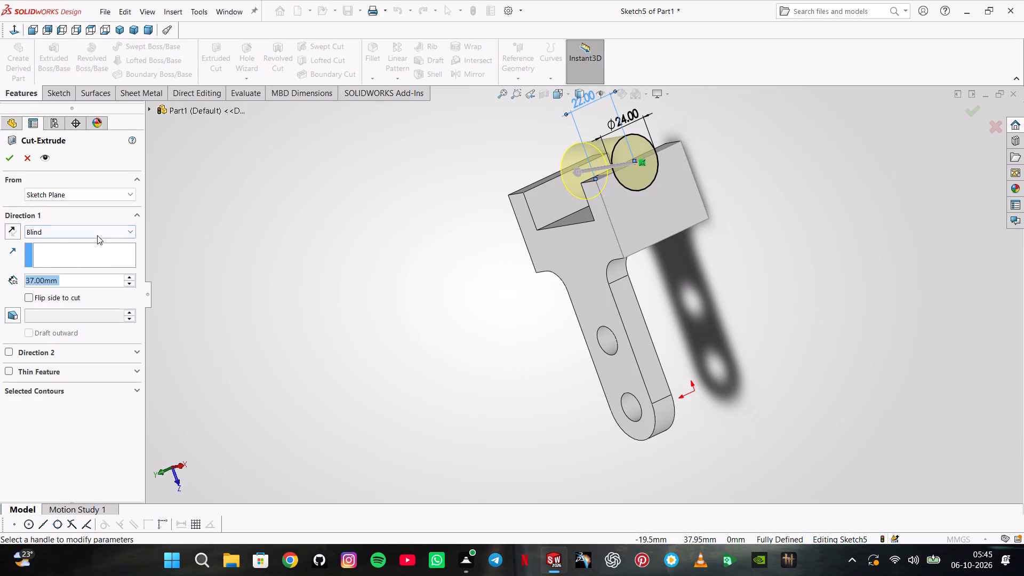
{"action": "left_click", "coordinate": [98, 234]}
{"action": "left_click", "coordinate": [96, 265]}
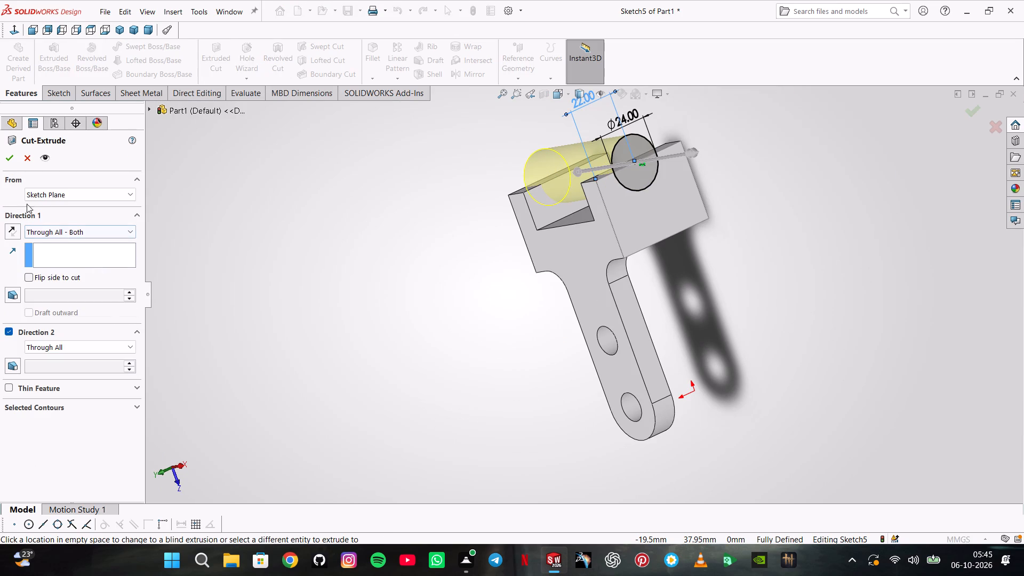
{"action": "left_click", "coordinate": [11, 163]}
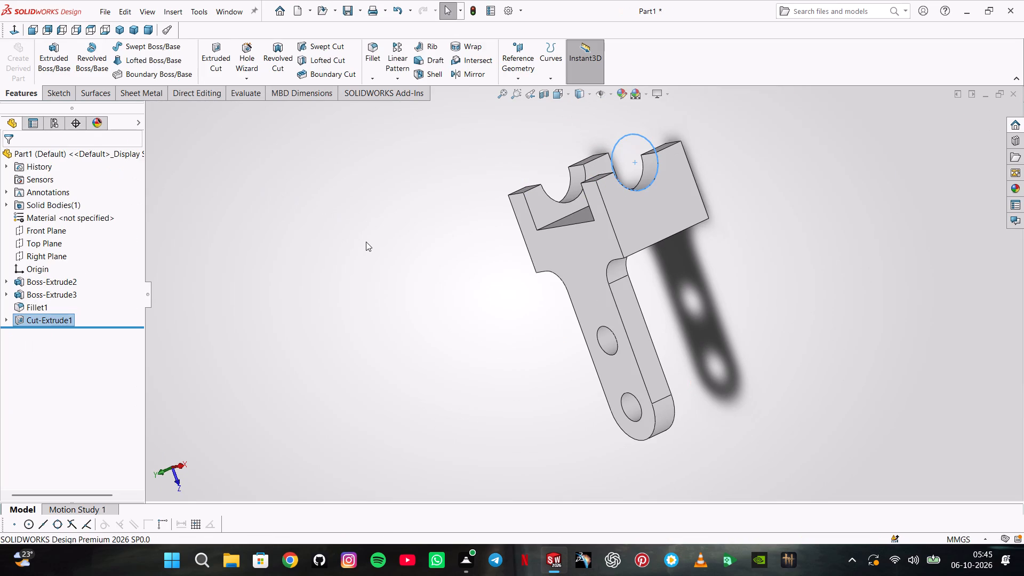
{"action": "left_click", "coordinate": [366, 242]}
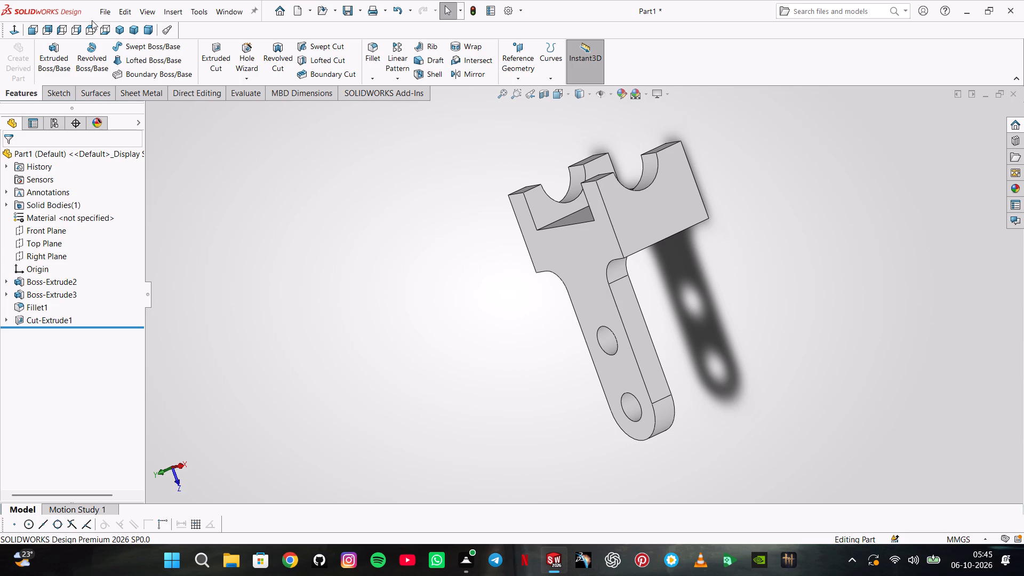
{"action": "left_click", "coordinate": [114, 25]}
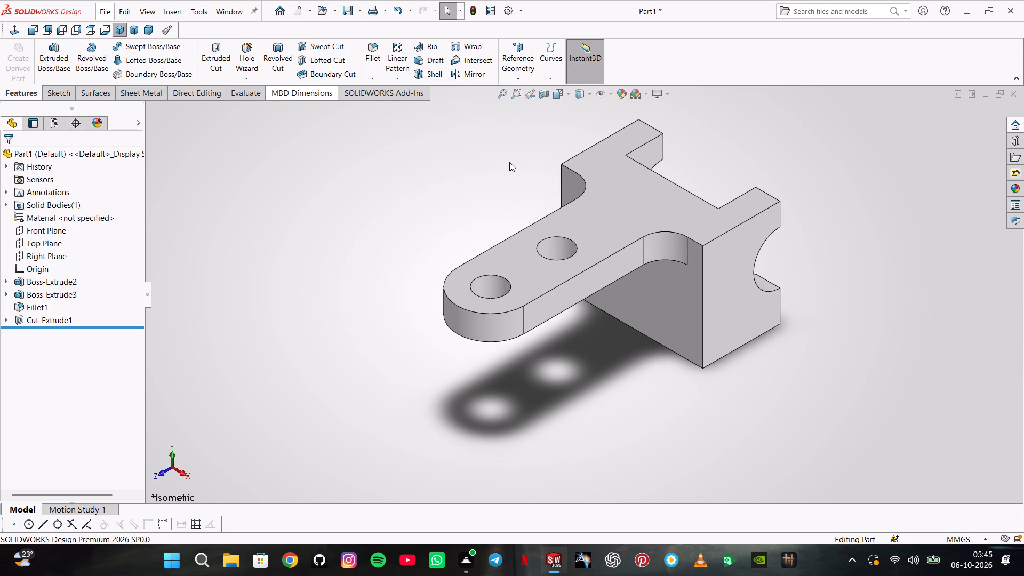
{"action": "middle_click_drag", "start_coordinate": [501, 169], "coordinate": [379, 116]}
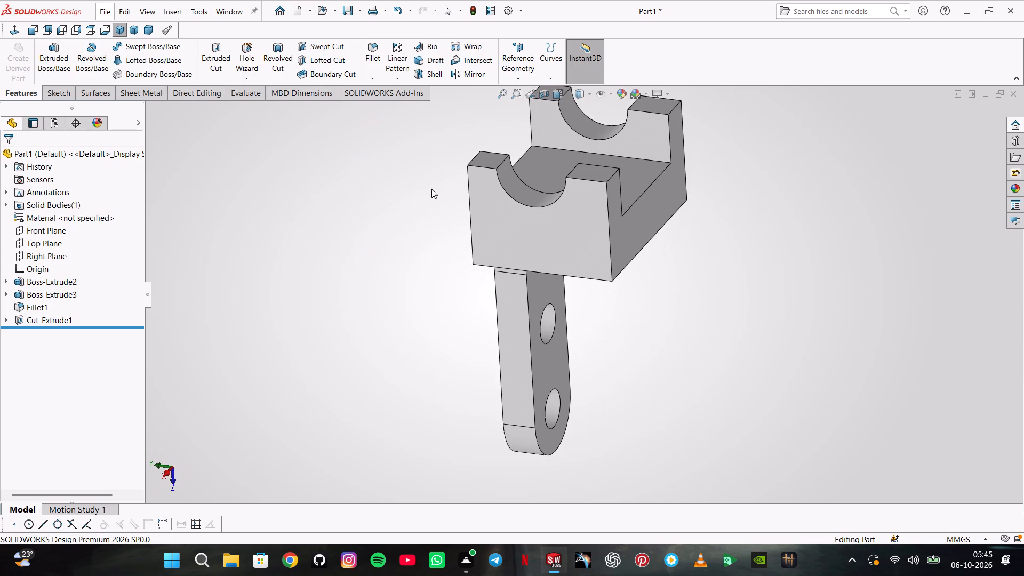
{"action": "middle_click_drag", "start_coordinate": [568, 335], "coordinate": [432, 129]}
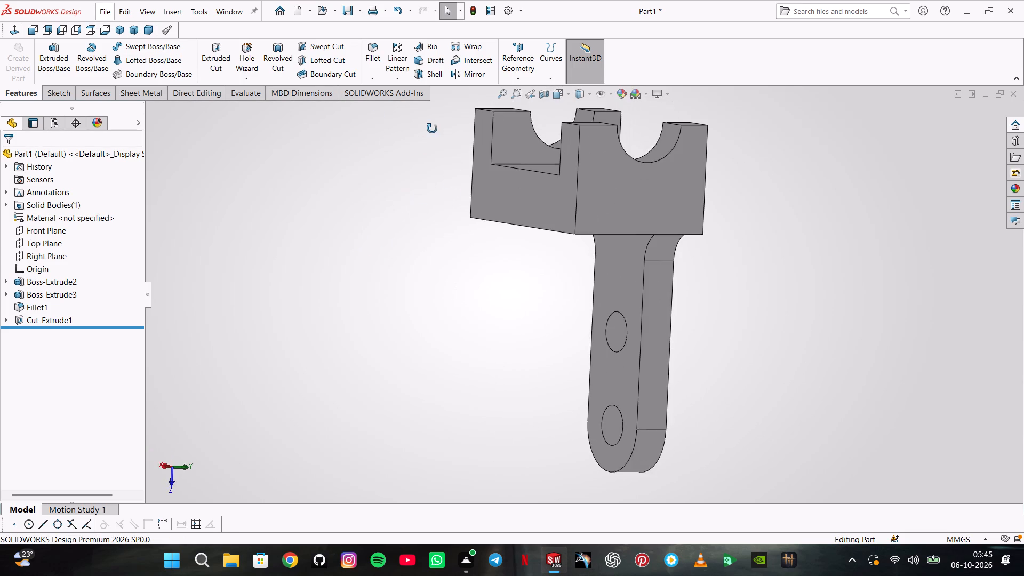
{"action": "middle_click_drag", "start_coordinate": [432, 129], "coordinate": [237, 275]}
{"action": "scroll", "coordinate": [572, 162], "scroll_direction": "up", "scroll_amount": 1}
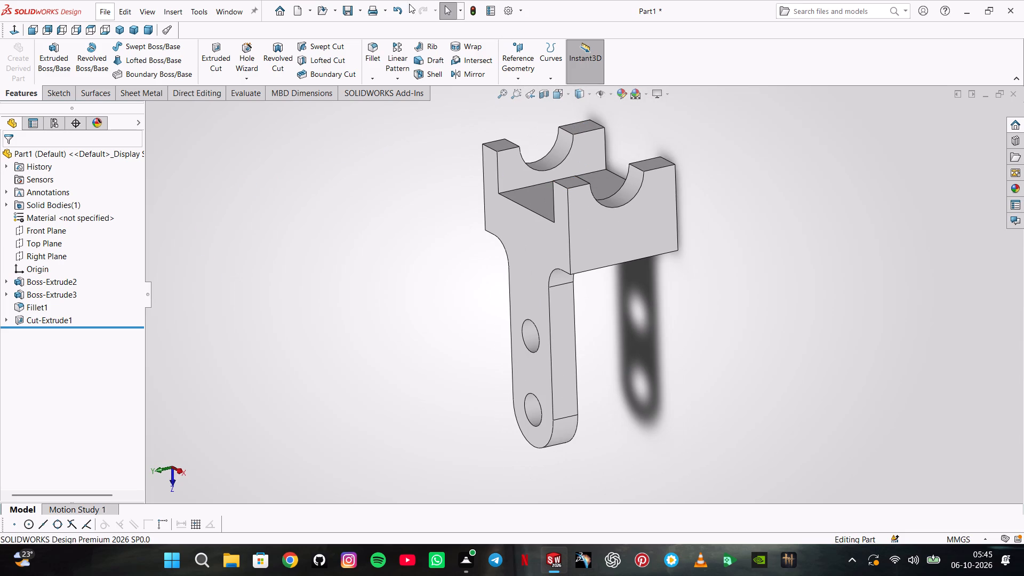
Save the part in the LEVEL4 folder as Part44.
{"action": "left_click", "coordinate": [348, 9]}
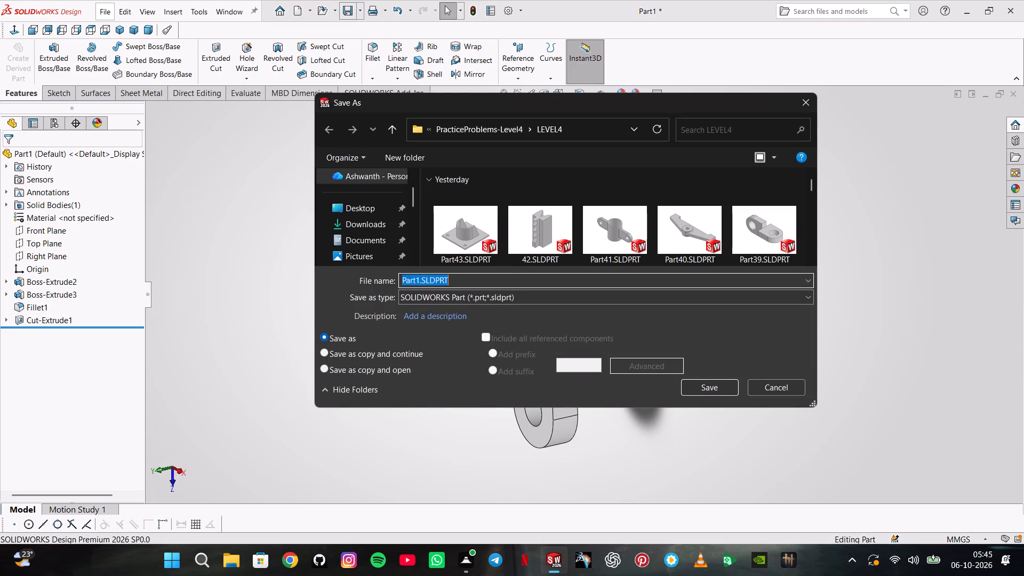
{"action": "left_click", "coordinate": [419, 279]}
{"action": "key", "text": "BackSpace"}
{"action": "type", "text": "44"}
{"action": "left_click", "coordinate": [707, 387]}
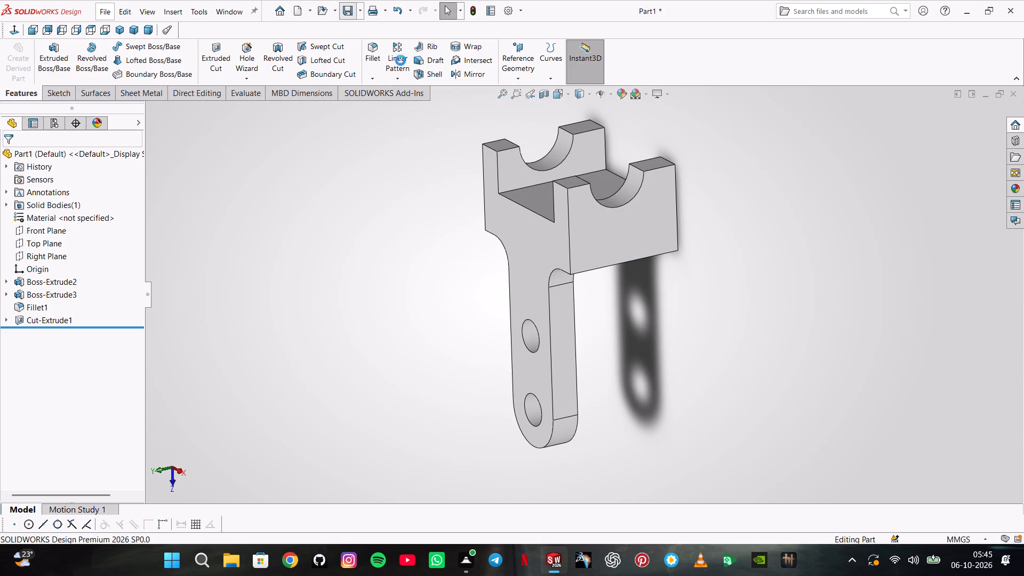
Save Part44 also in Adobe Portable Document Format (*.pdf).
{"action": "left_click", "coordinate": [362, 15]}
{"action": "left_click", "coordinate": [358, 41]}
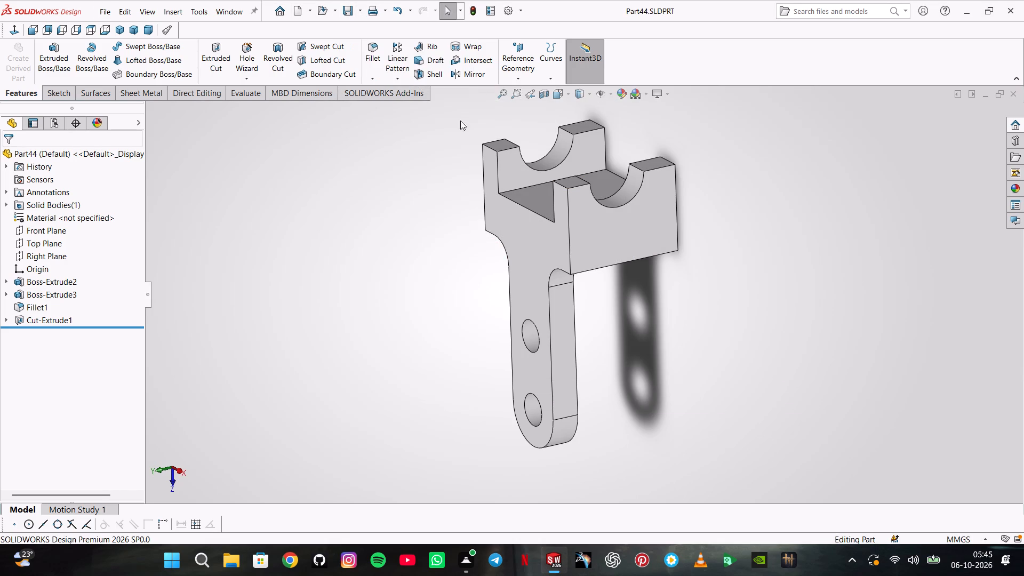
{"action": "left_click", "coordinate": [518, 303]}
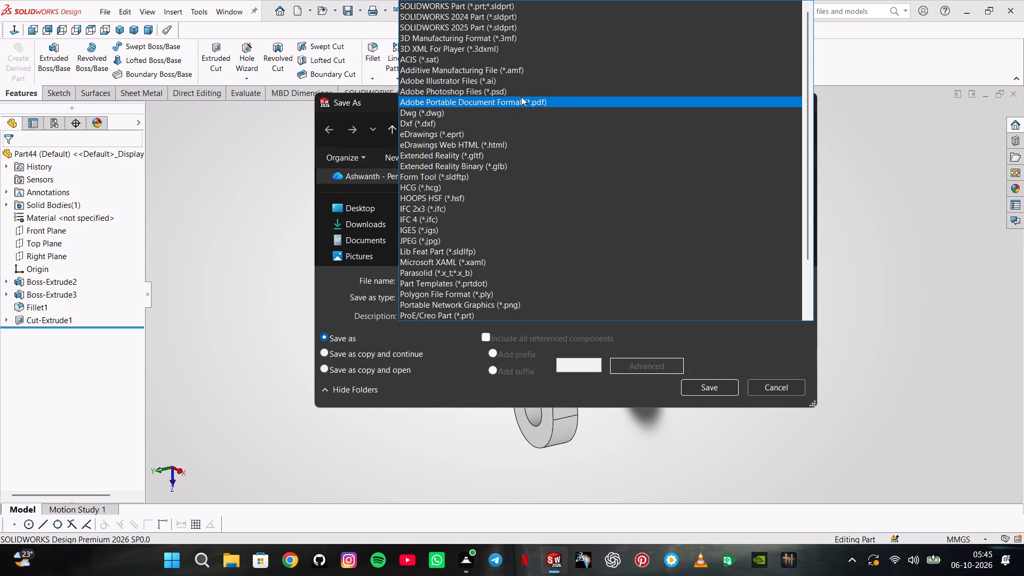
{"action": "left_click", "coordinate": [521, 97]}
{"action": "left_click", "coordinate": [719, 403]}
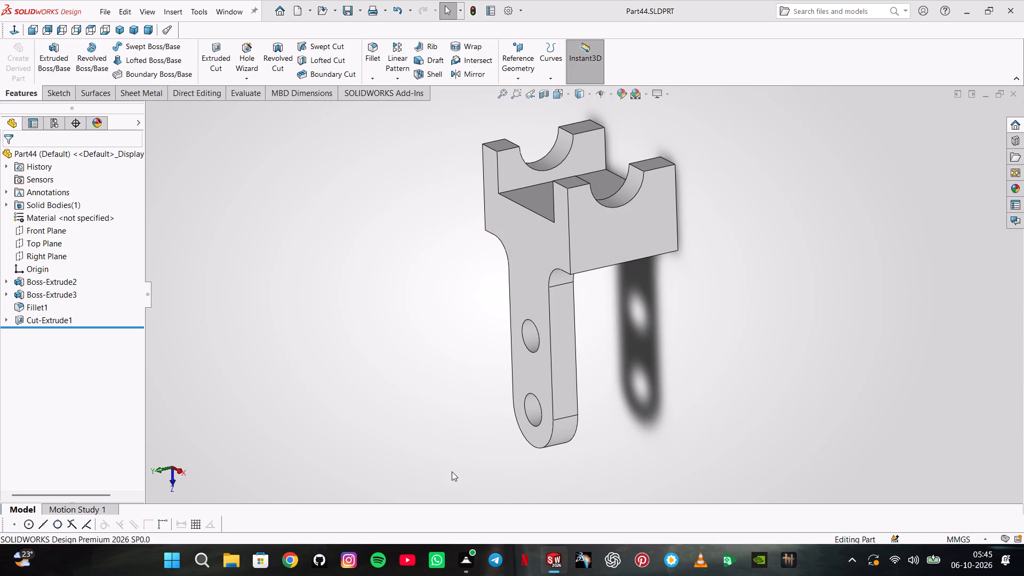